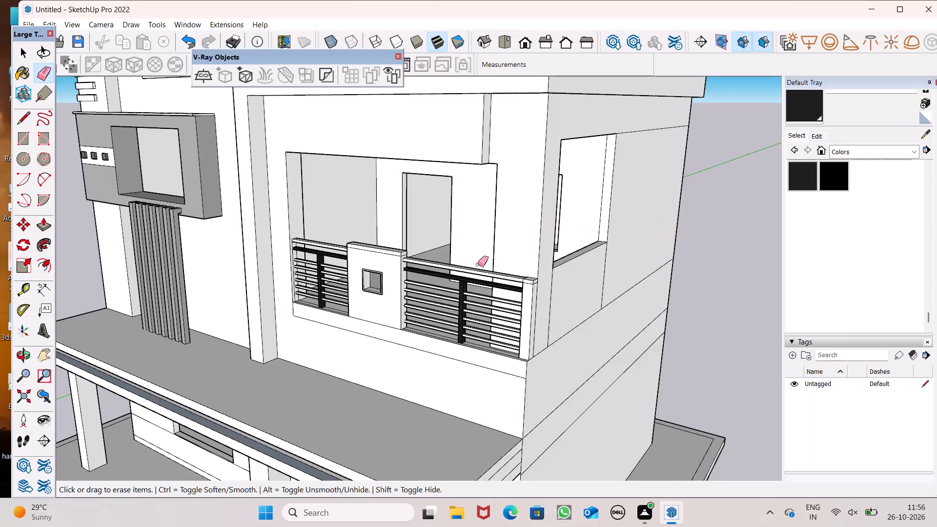
Erase the edges separating the balcony handrail from the cap of the corner post, on its front and top faces.
scroll(468, 271, "down", 1)
scroll(425, 310, "down", 1)
middle_click_drag(332, 373, 400, 366)
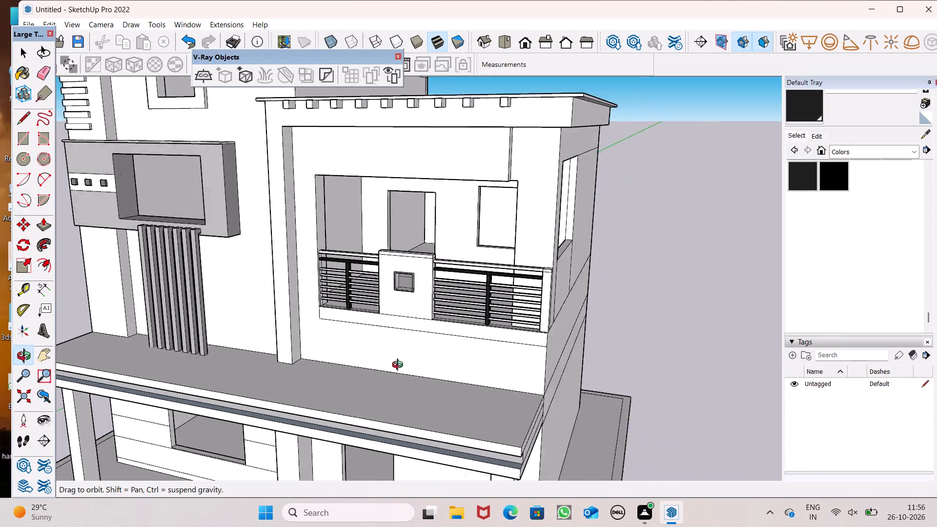
middle_click_drag(400, 366, 421, 355)
middle_click_drag(403, 356, 297, 408)
scroll(414, 359, "up", 1)
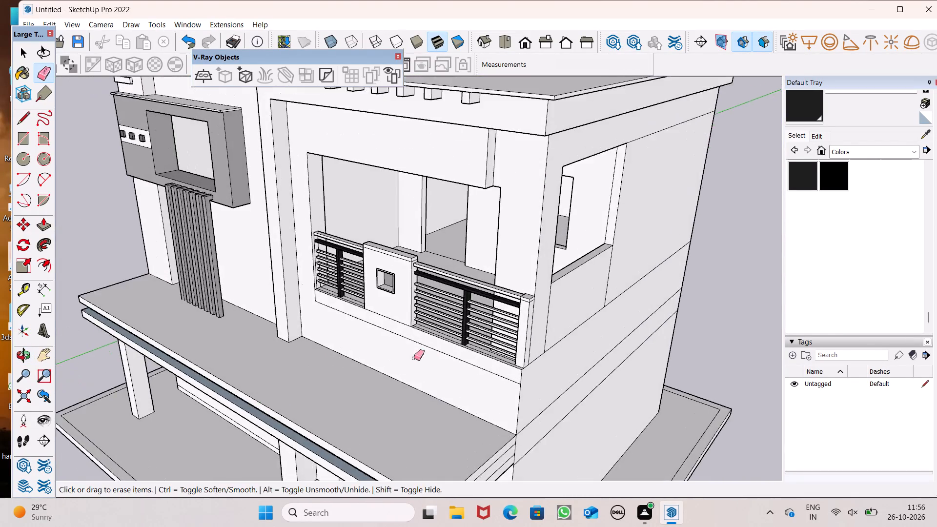
middle_click_drag(414, 358, 532, 311)
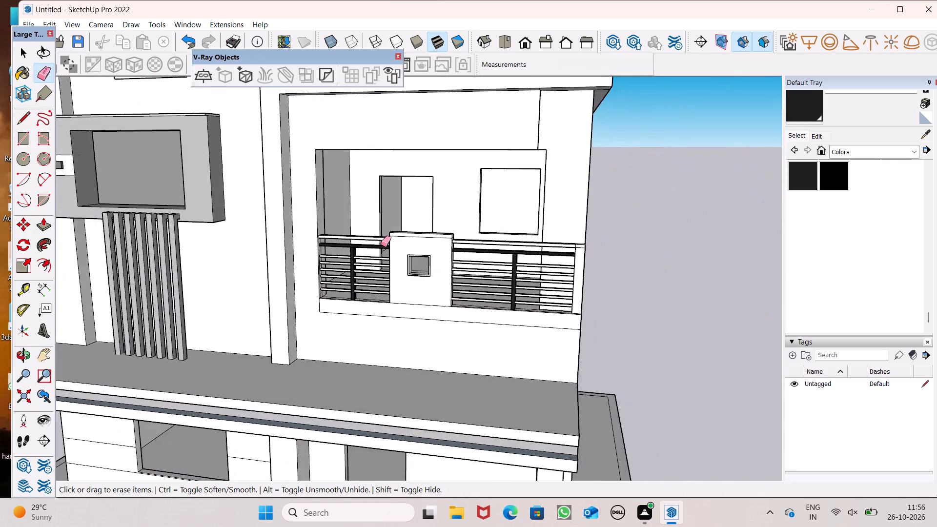
scroll(381, 244, "down", 3)
middle_click_drag(393, 294, 369, 314)
scroll(498, 292, "up", 7)
middle_click_drag(538, 272, 362, 318)
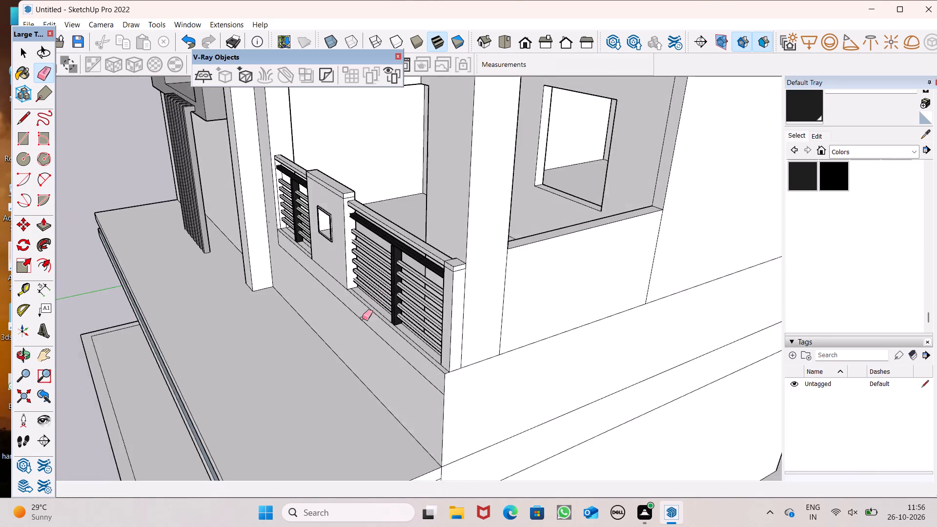
scroll(404, 273, "up", 6)
middle_click_drag(513, 278, 607, 253)
scroll(538, 278, "up", 1)
scroll(552, 210, "up", 13)
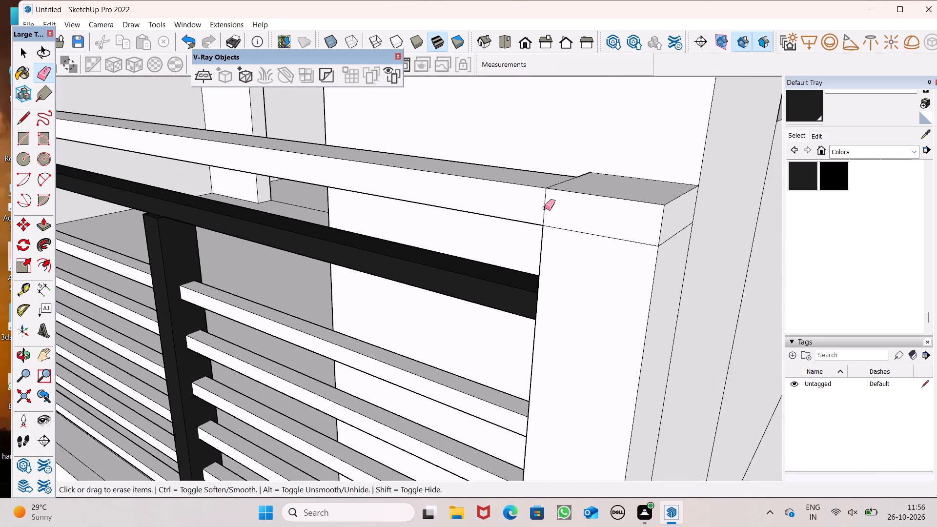
left_click(545, 207)
middle_click_drag(580, 207, 561, 285)
scroll(562, 288, "up", 1)
left_click_drag(568, 207, 589, 215)
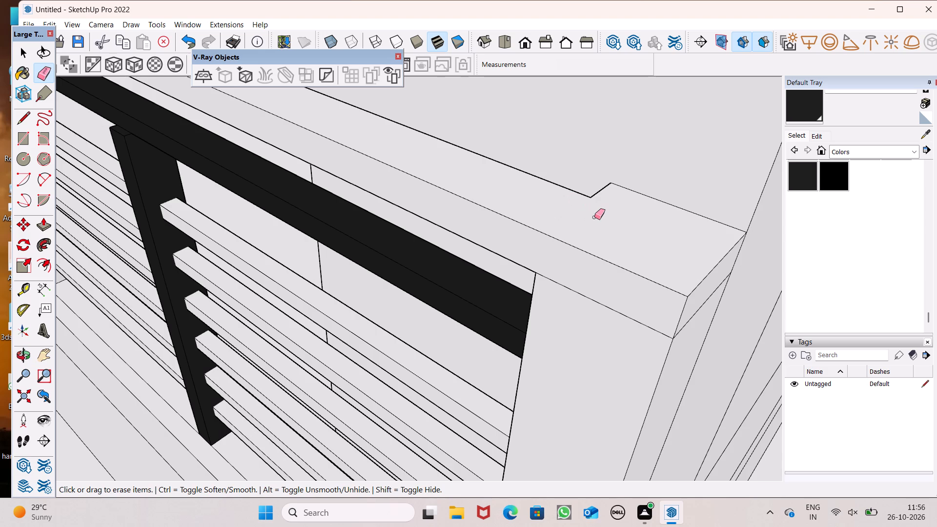
Examine the balcony railing, its corner post and the wall below from several angles.
scroll(559, 163, "down", 5)
middle_click_drag(505, 270, 428, 176)
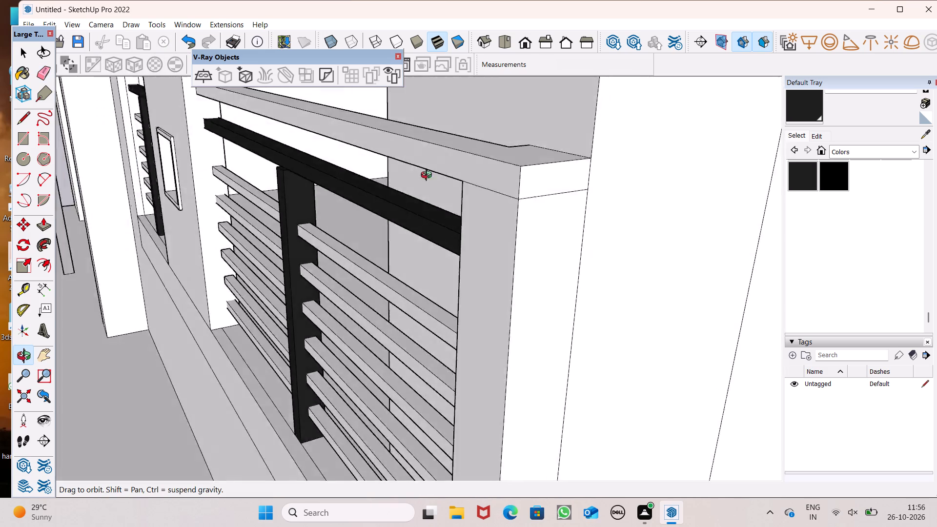
middle_click_drag(428, 176, 583, 114)
scroll(583, 114, "up", 1)
scroll(575, 155, "down", 3)
middle_click_drag(568, 195, 627, 223)
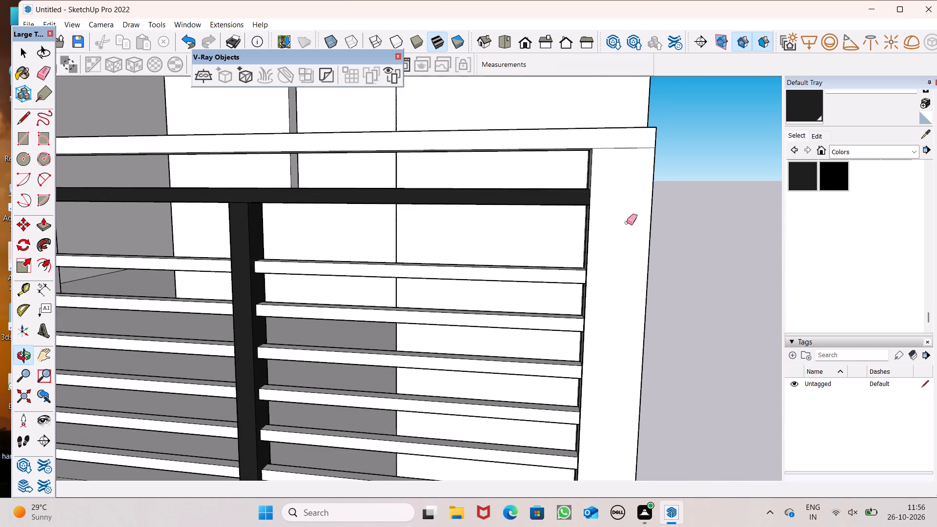
scroll(581, 214, "down", 6)
middle_click_drag(548, 221, 615, 218)
scroll(615, 218, "up", 1)
scroll(409, 163, "down", 1)
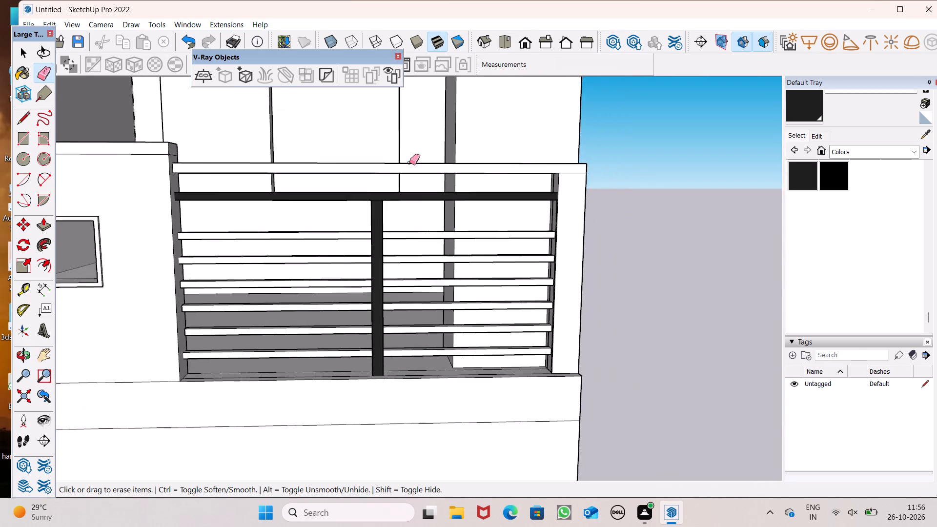
scroll(409, 162, "down", 5)
middle_click_drag(470, 258, 412, 281)
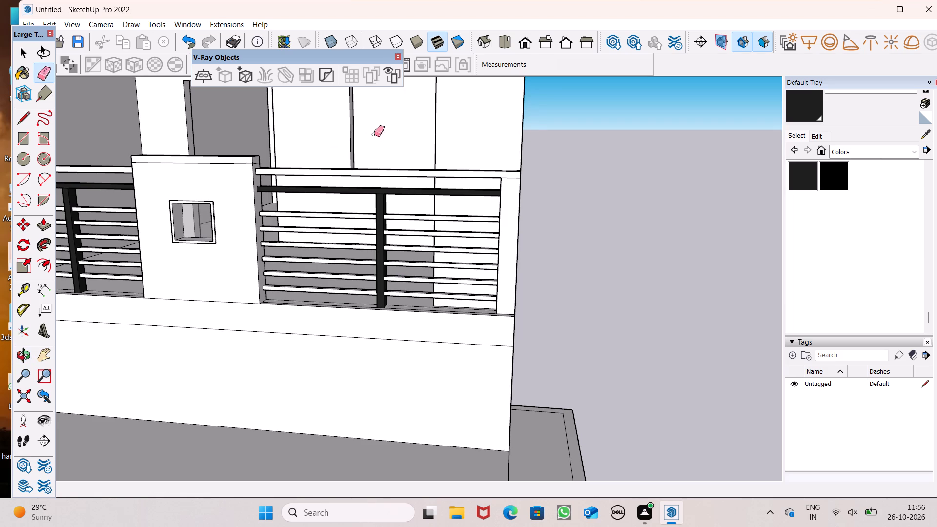
scroll(374, 162, "down", 3)
middle_click_drag(444, 221, 443, 242)
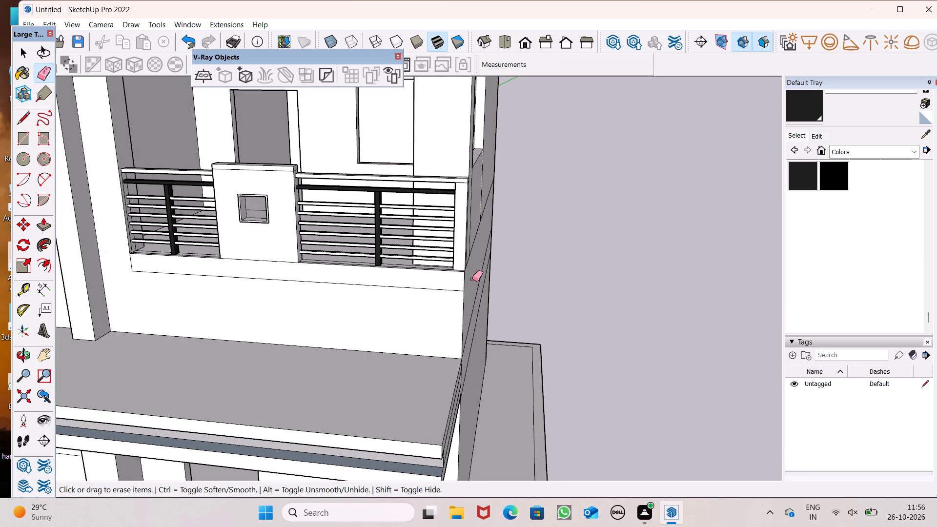
Draw a vertical line about 3' 1 11/16" long near the corner of the wall below the railing, from its horizontal edge to the slab.
scroll(478, 290, "up", 3)
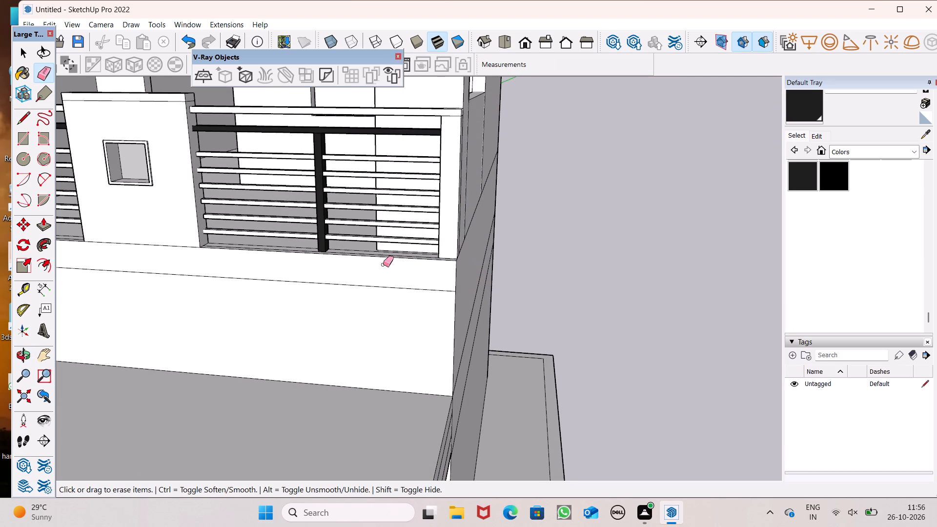
scroll(368, 310, "up", 1)
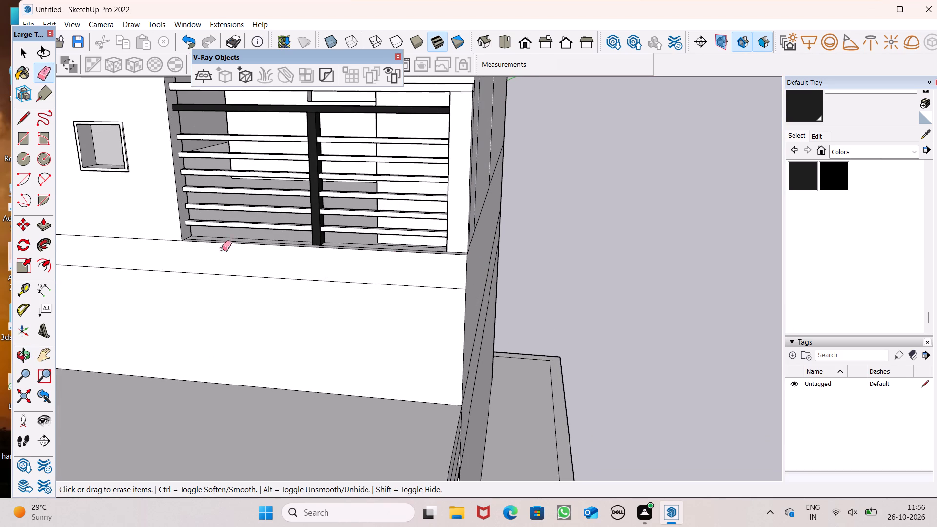
left_click(28, 122)
middle_click_drag(386, 317, 397, 313)
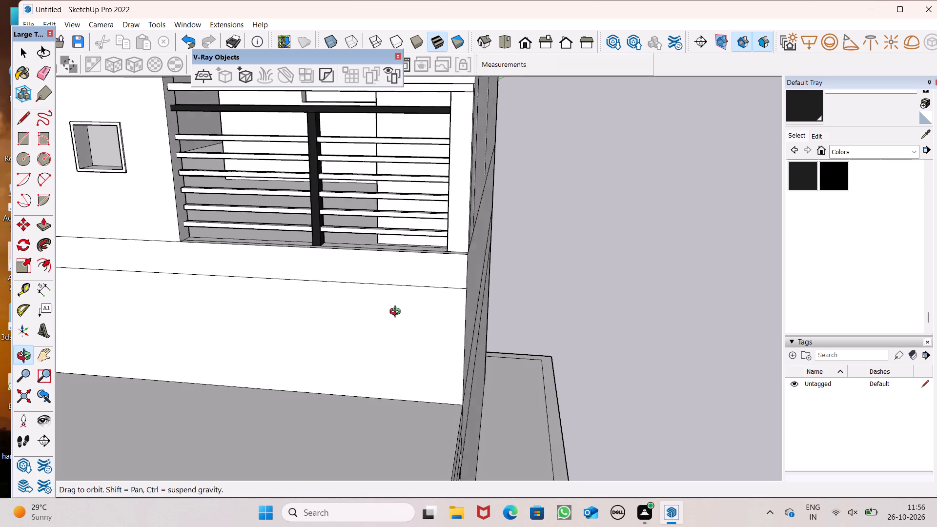
middle_click_drag(397, 313, 418, 296)
scroll(423, 304, "up", 5)
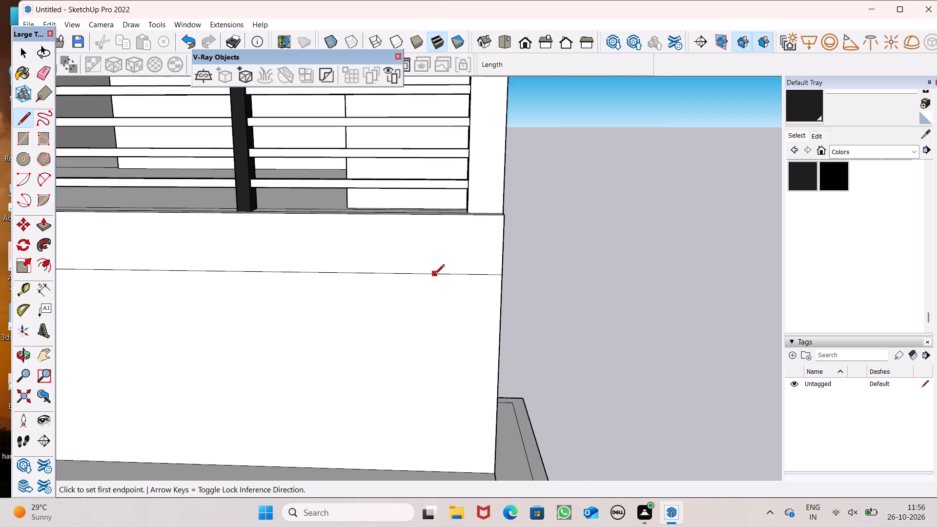
left_click(445, 277)
scroll(451, 284, "down", 3)
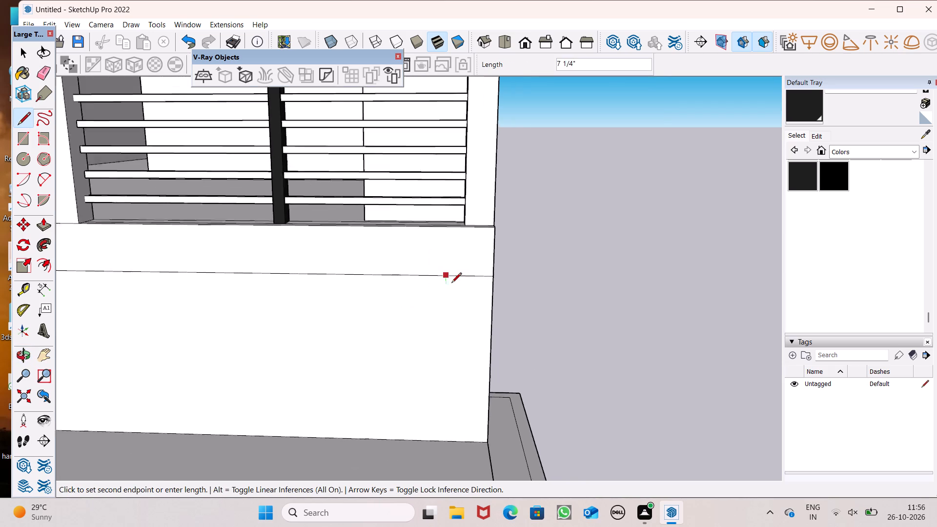
scroll(451, 284, "down", 5)
scroll(446, 322, "up", 6)
left_click(451, 411)
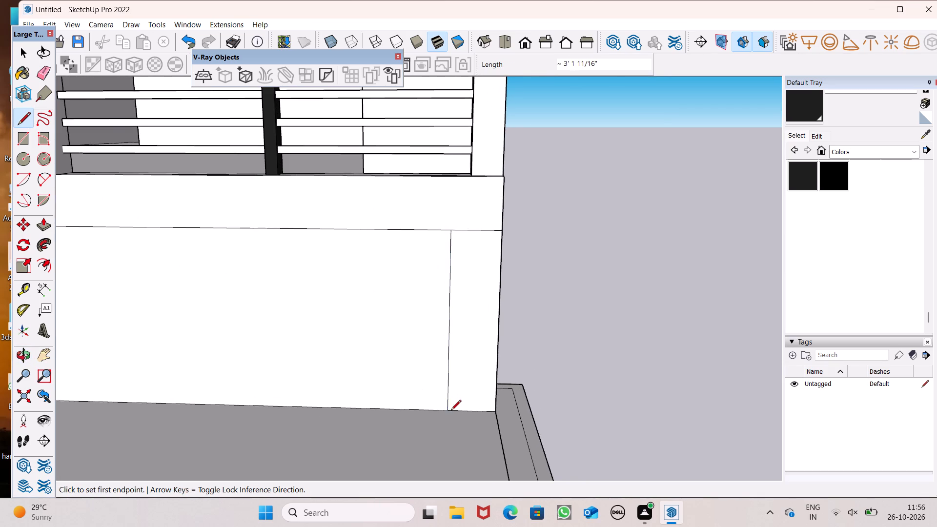
Erase the short piece of the horizontal edge between the new vertical line and the wall corner.
left_click(41, 74)
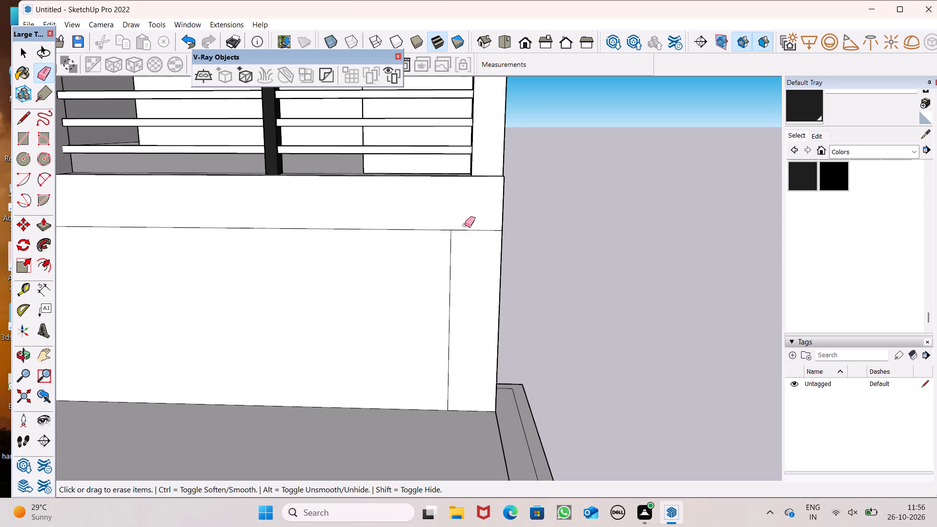
left_click_drag(466, 226, 469, 240)
Examine the balcony wall, the front facade and the whole house from several angles.
scroll(534, 230, "down", 4)
middle_click(573, 250)
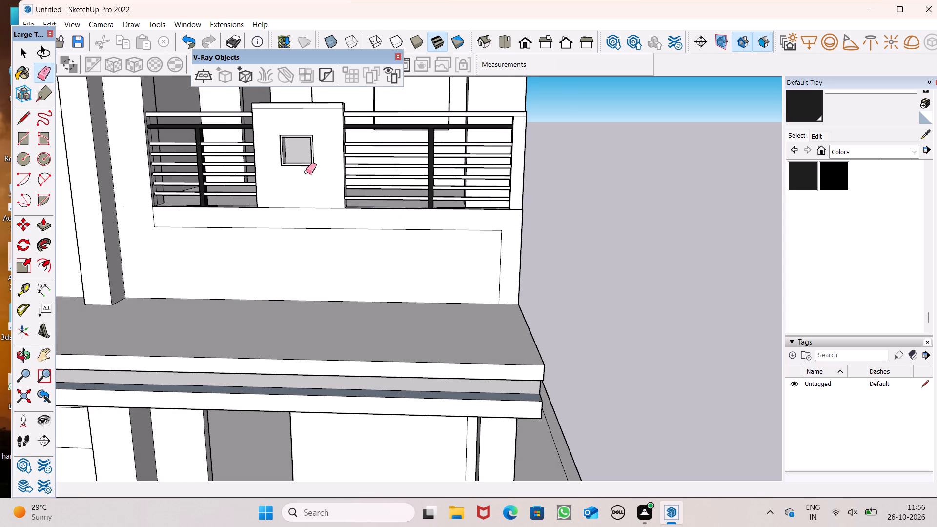
scroll(356, 353, "down", 3)
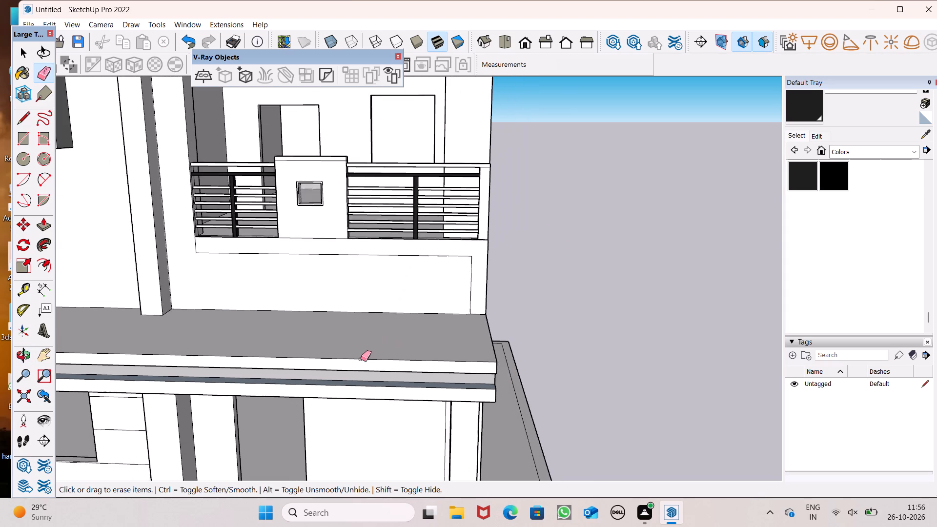
scroll(368, 354, "down", 1)
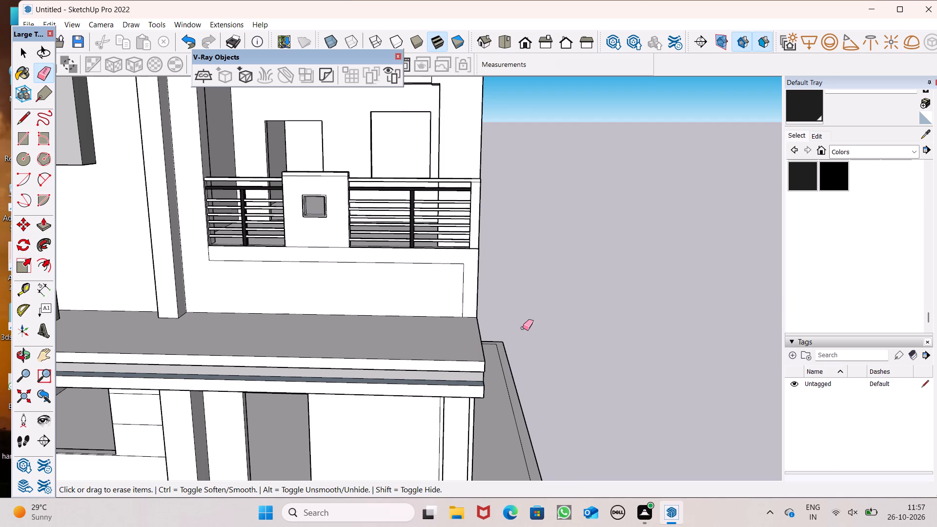
middle_click_drag(523, 331, 510, 349)
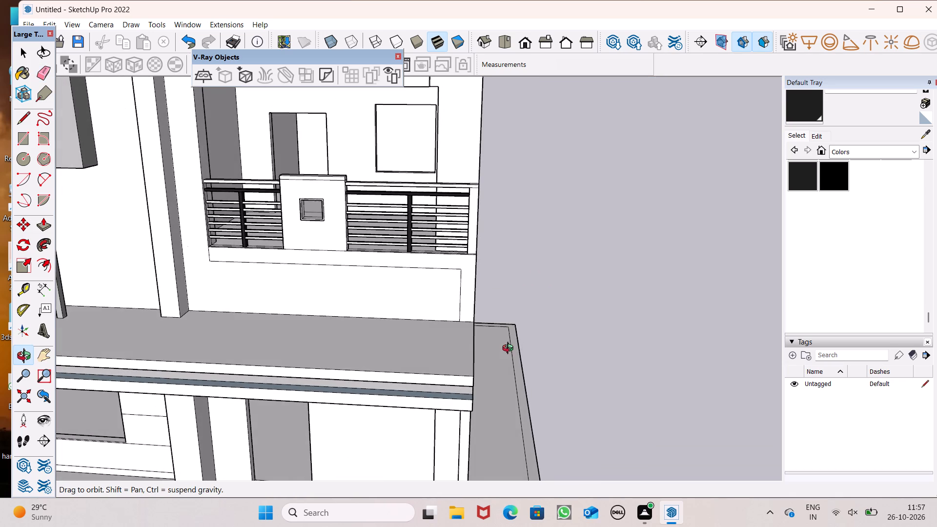
middle_click_drag(510, 349, 556, 285)
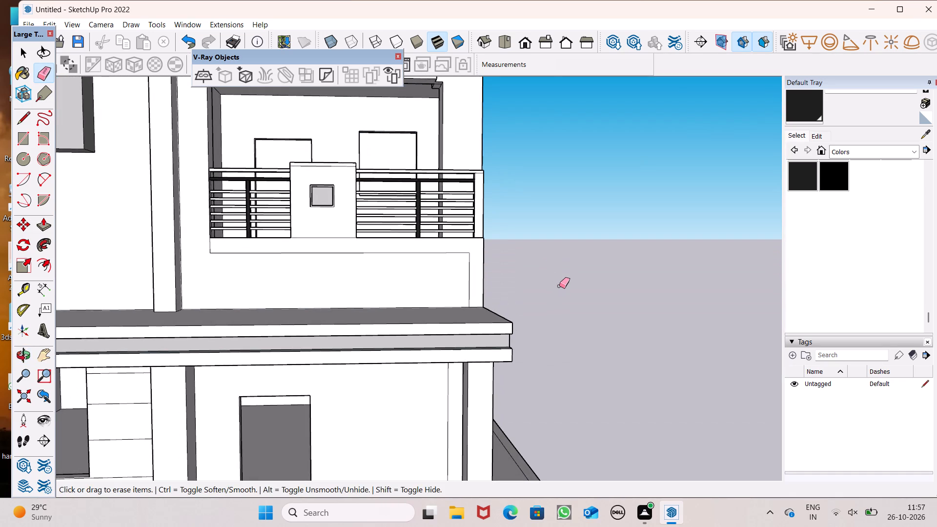
scroll(530, 272, "down", 5)
middle_click_drag(549, 307, 550, 310)
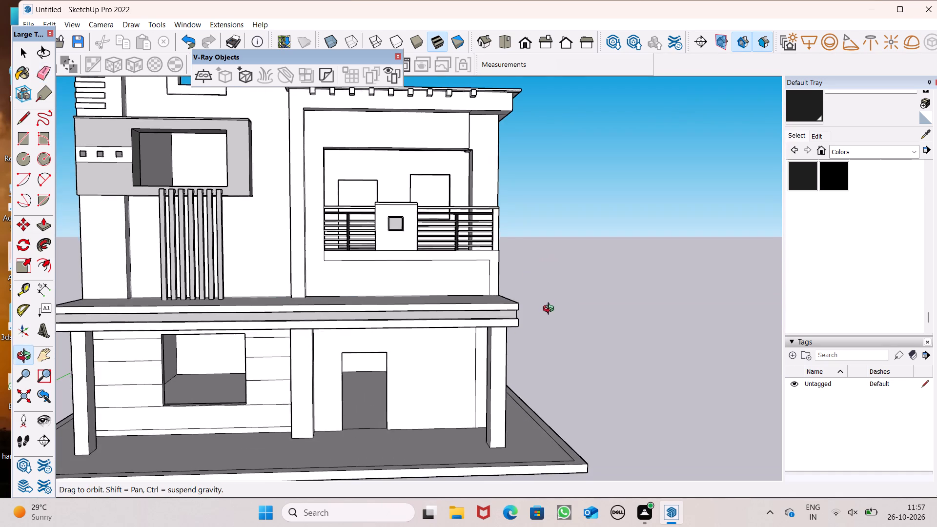
middle_click_drag(550, 310, 537, 321)
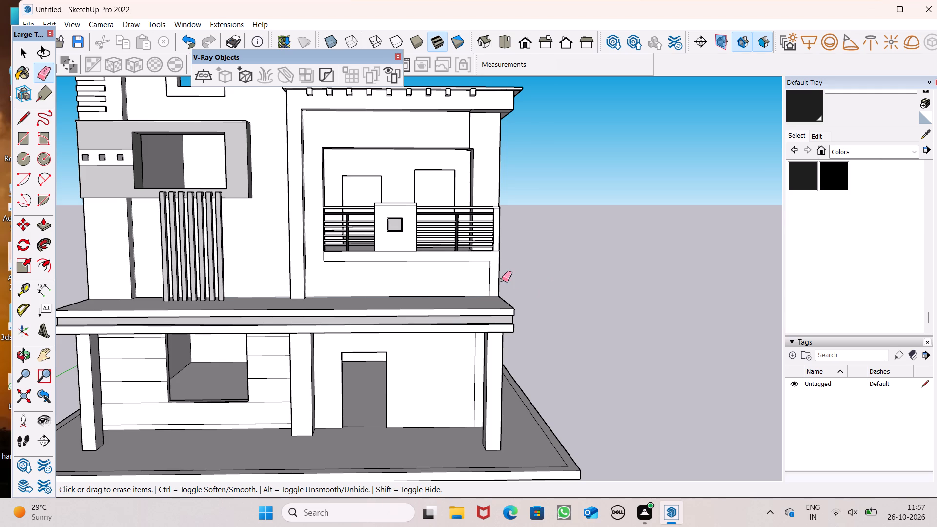
scroll(502, 280, "down", 1)
scroll(516, 304, "up", 1)
middle_click_drag(516, 303, 503, 315)
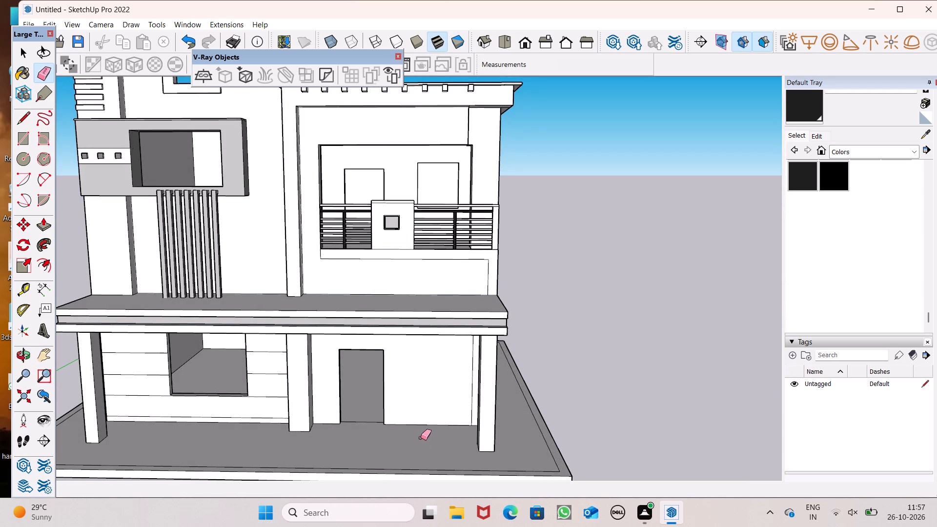
middle_click_drag(414, 417, 443, 362)
scroll(442, 365, "up", 1)
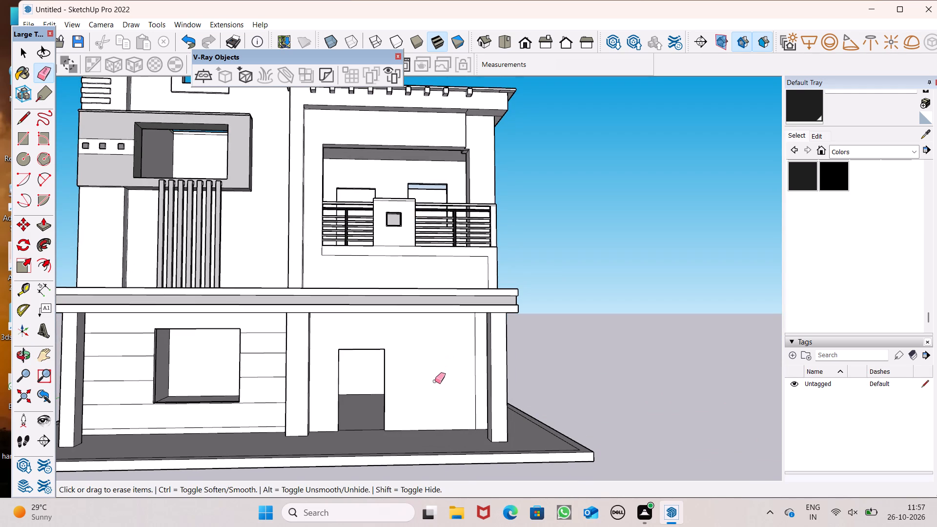
middle_click_drag(423, 392, 428, 336)
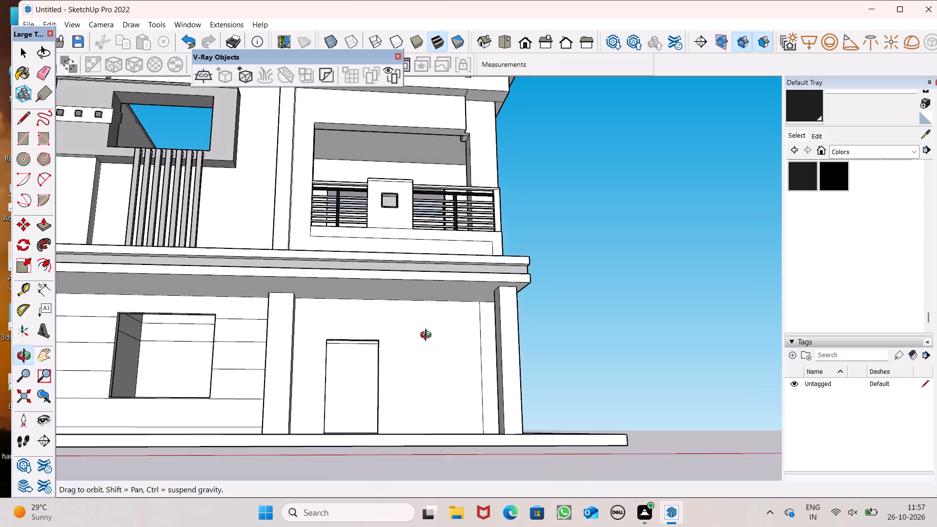
middle_click_drag(428, 336, 428, 334)
scroll(428, 334, "up", 1)
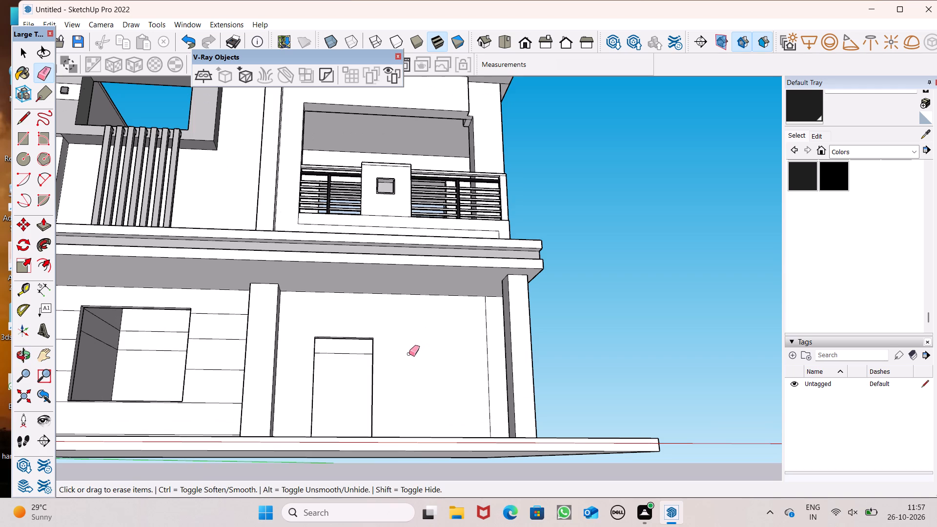
scroll(406, 358, "down", 8)
middle_click_drag(411, 399, 390, 493)
middle_click_drag(380, 512, 372, 514)
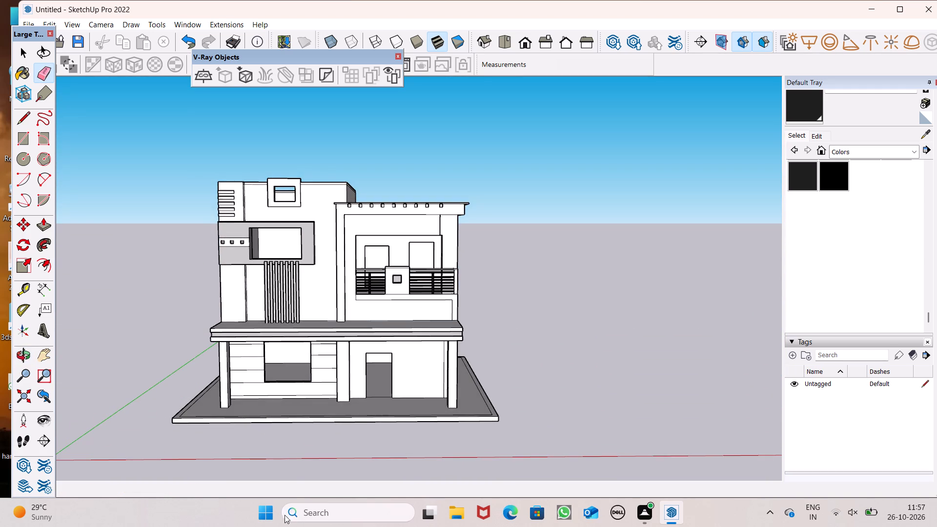
scroll(430, 301, "up", 1)
scroll(430, 301, "down", 3)
middle_click_drag(453, 335, 323, 405)
scroll(282, 402, "up", 1)
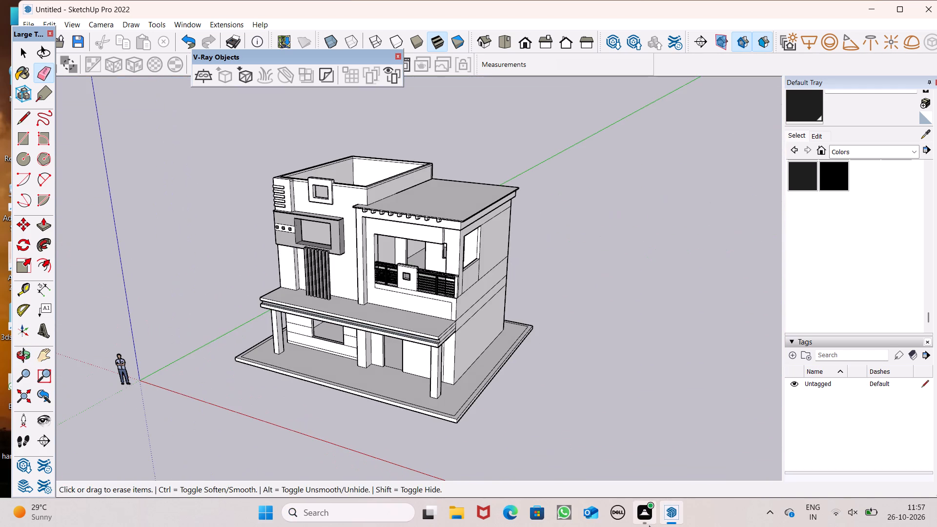
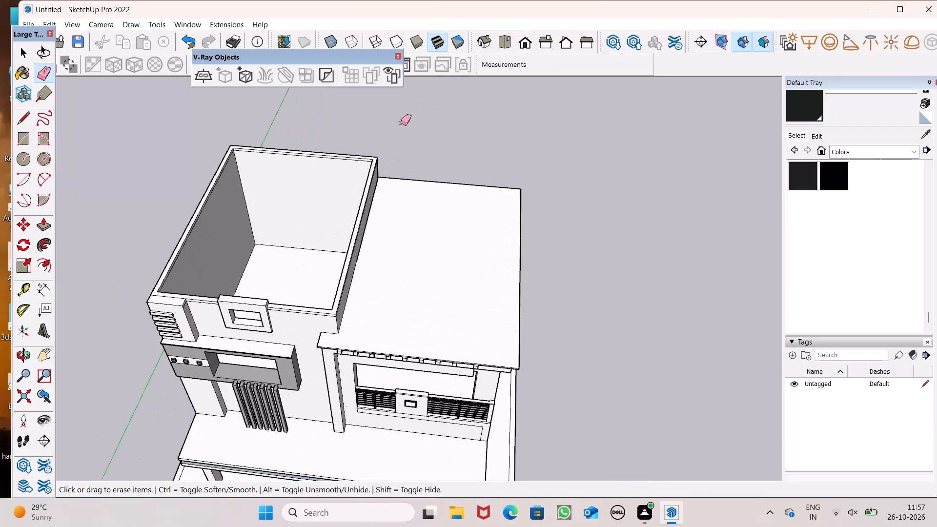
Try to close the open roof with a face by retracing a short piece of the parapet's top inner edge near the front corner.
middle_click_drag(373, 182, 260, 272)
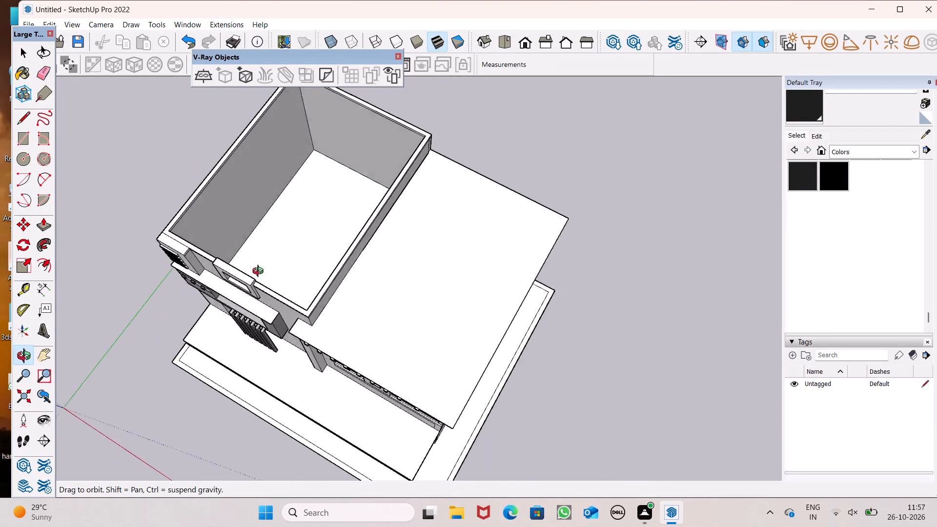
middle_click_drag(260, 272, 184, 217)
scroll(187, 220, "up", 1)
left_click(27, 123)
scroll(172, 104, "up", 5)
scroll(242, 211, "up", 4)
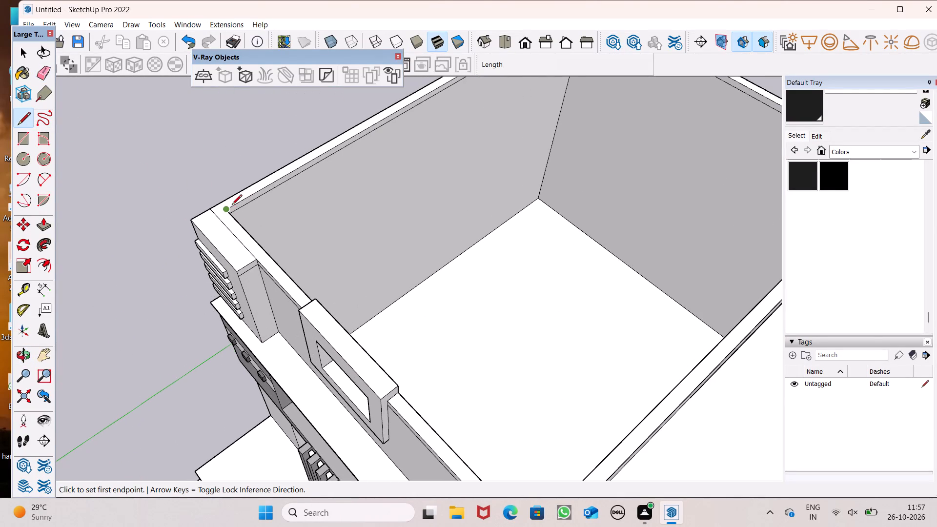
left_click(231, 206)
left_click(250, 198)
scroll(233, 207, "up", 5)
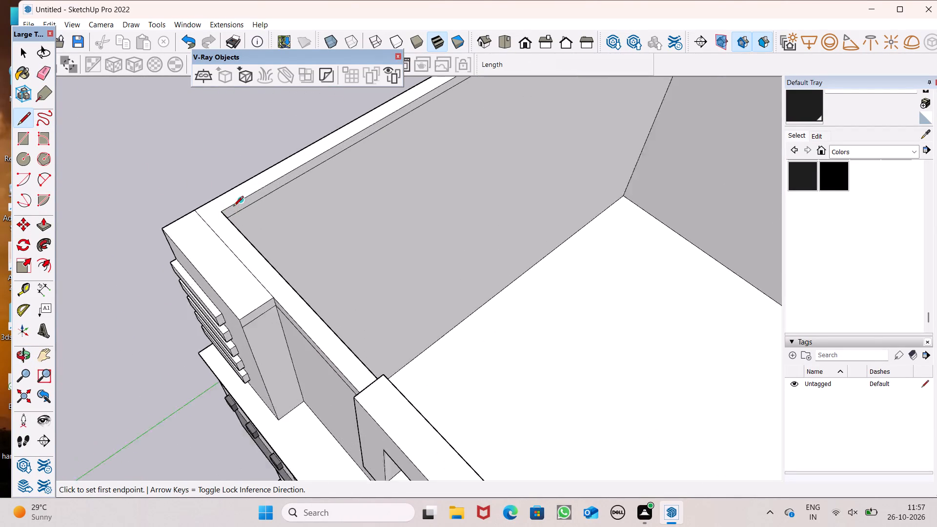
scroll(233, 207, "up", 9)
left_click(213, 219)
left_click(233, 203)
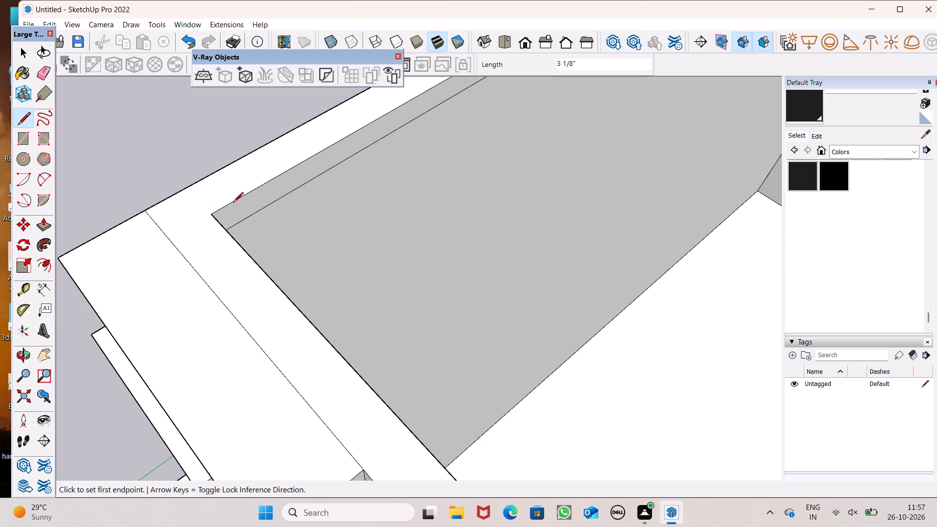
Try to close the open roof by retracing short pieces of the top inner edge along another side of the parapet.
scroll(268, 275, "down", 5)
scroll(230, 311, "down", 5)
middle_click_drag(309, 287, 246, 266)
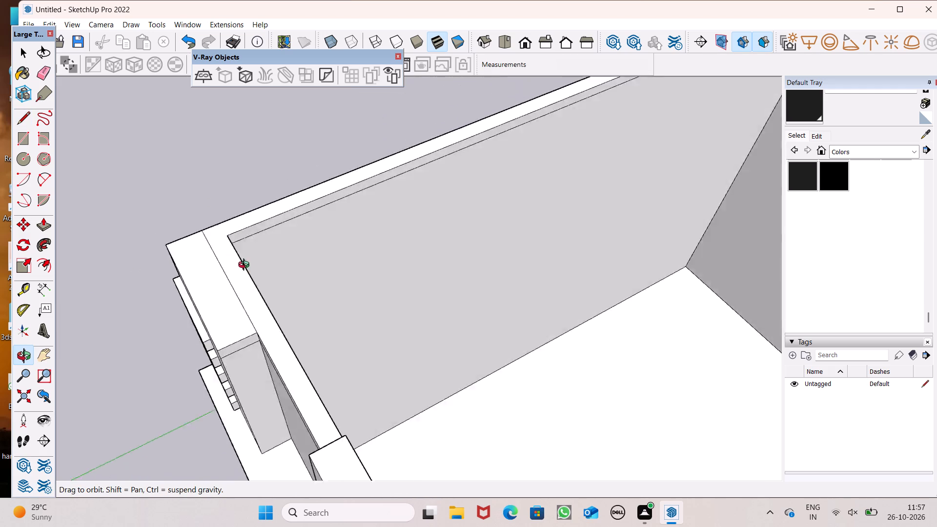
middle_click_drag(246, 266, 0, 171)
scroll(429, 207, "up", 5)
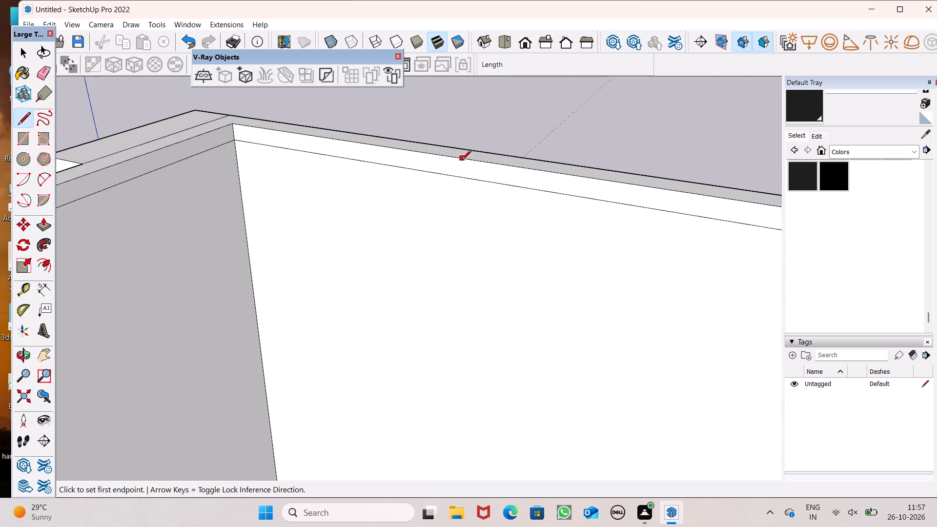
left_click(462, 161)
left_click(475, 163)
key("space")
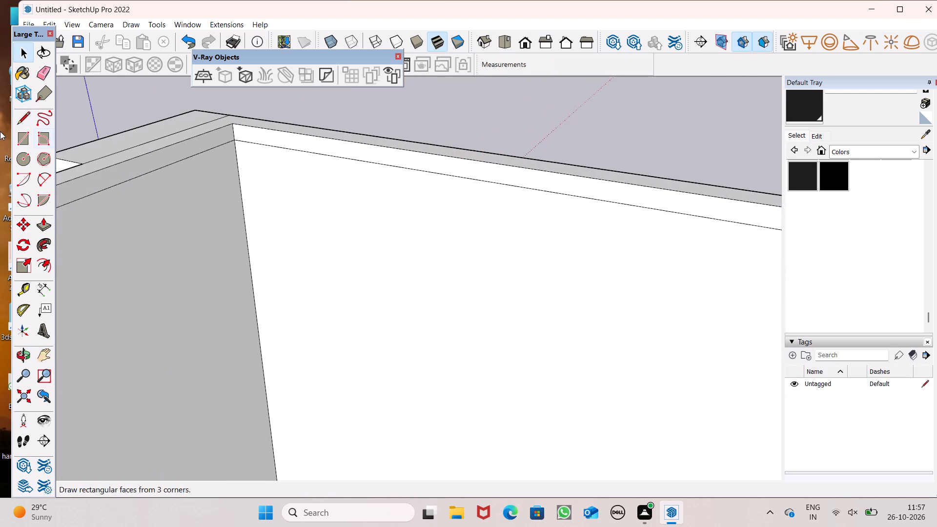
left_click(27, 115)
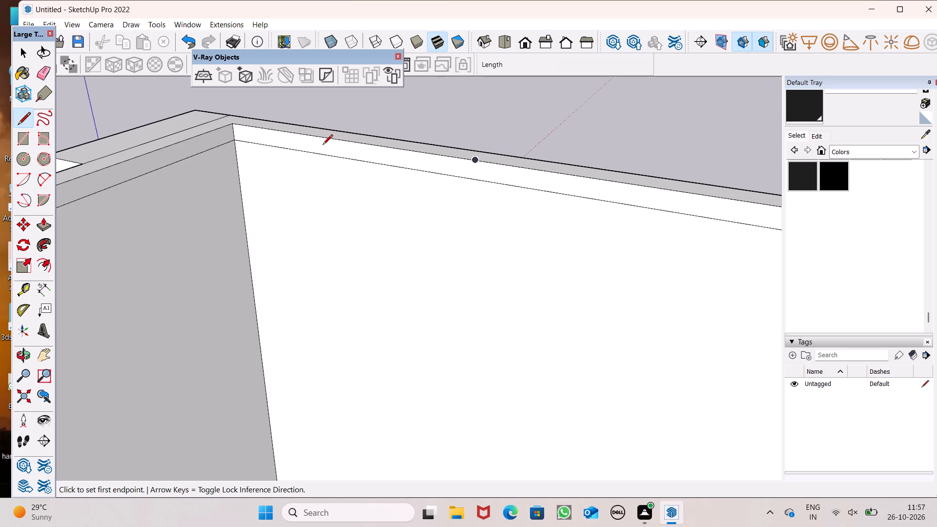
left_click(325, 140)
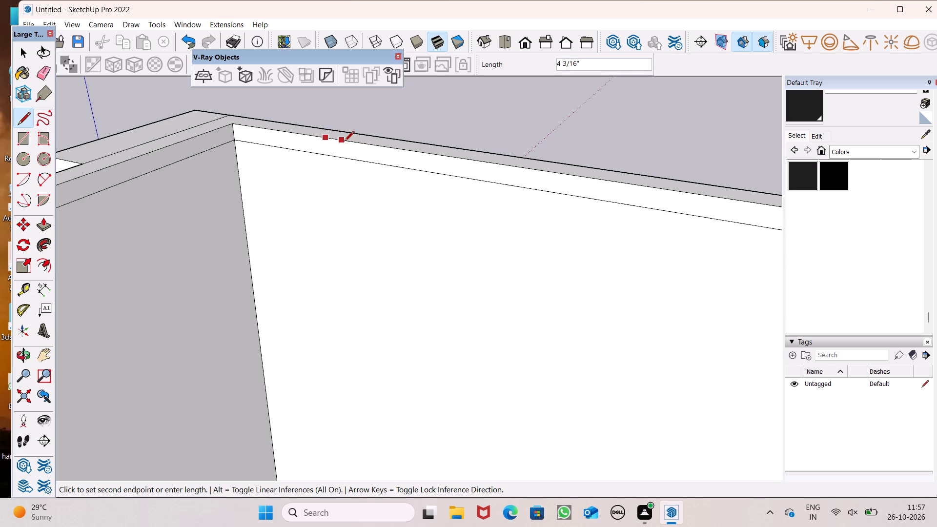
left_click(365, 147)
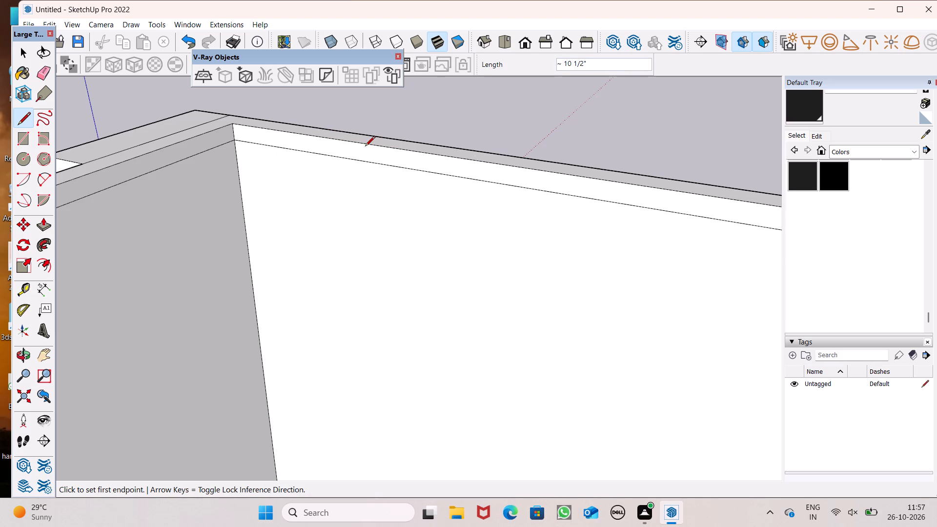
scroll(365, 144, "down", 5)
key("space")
Close the open roof with a face by retracing a short piece of the lower horizontal edge on the rear parapet's inner side.
scroll(377, 132, "down", 8)
middle_click_drag(410, 162, 674, 195)
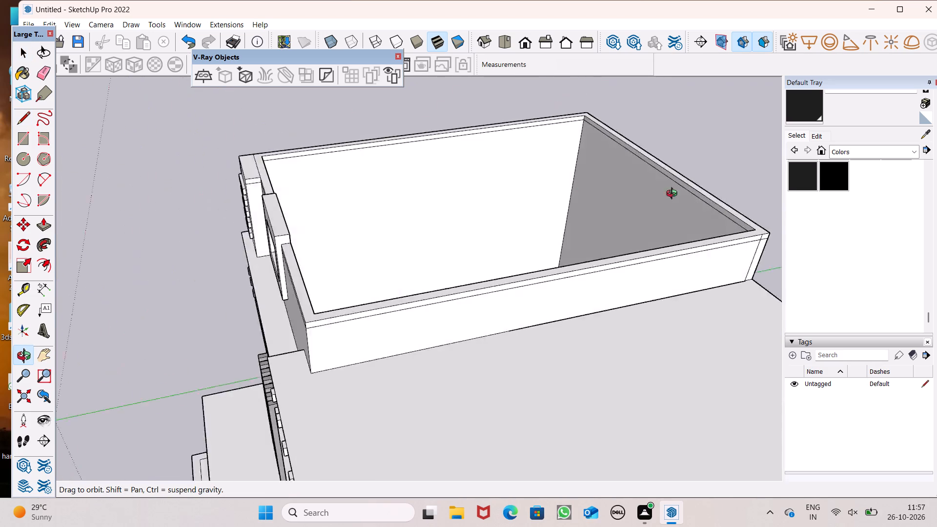
middle_click_drag(674, 195, 898, 192)
scroll(898, 192, "up", 1)
middle_click_drag(626, 204, 788, 155)
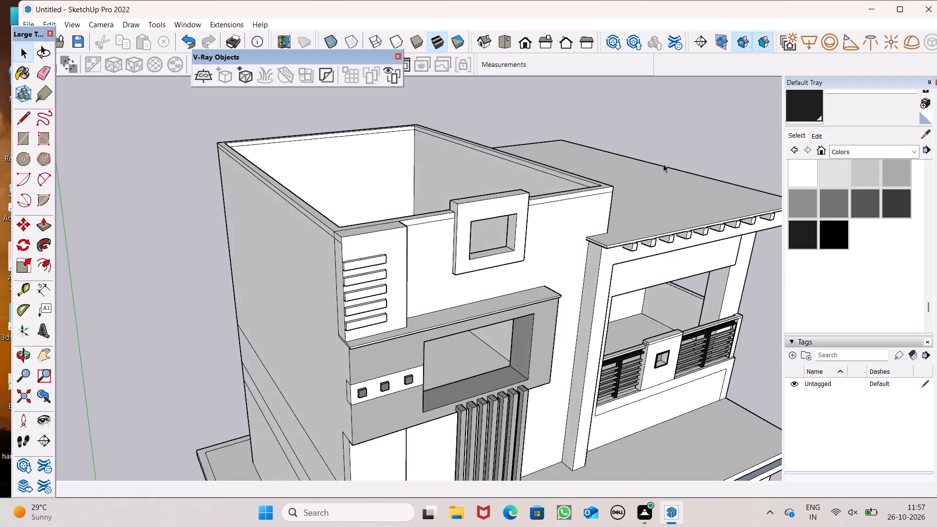
scroll(580, 154, "up", 6)
scroll(570, 152, "down", 2)
middle_click_drag(587, 169, 490, 199)
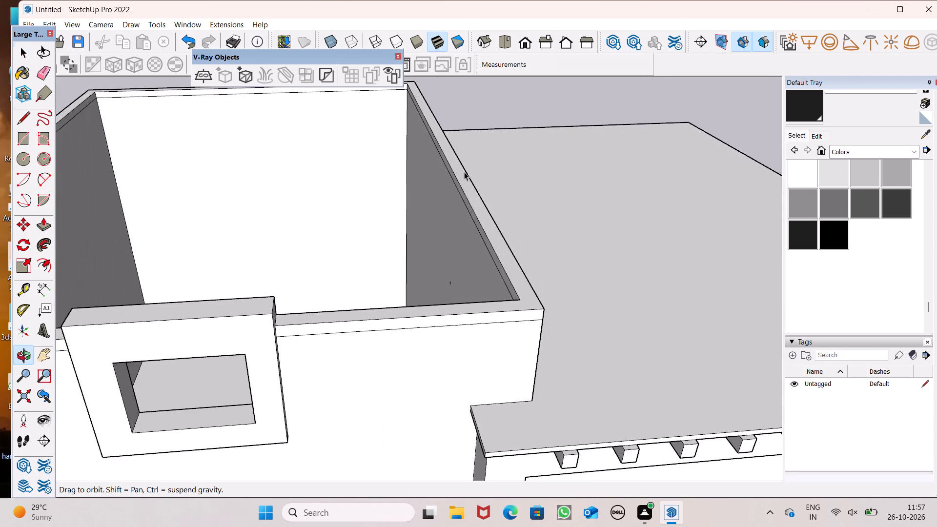
scroll(464, 172, "down", 4)
left_click(49, 229)
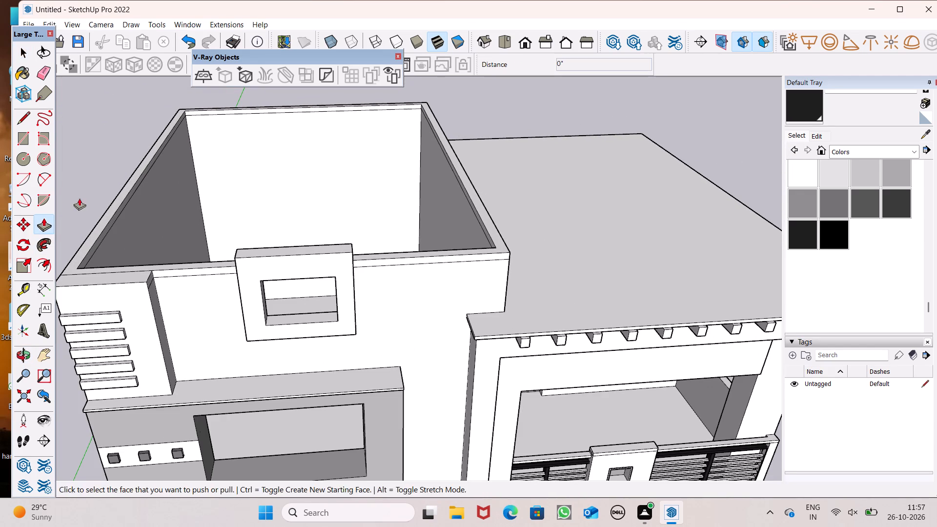
left_click(16, 122)
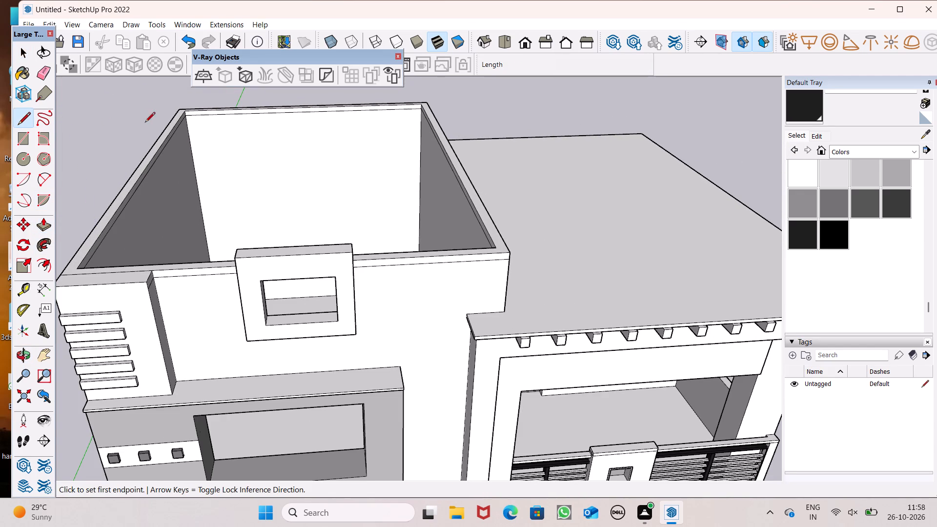
scroll(156, 123, "up", 4)
scroll(198, 122, "up", 6)
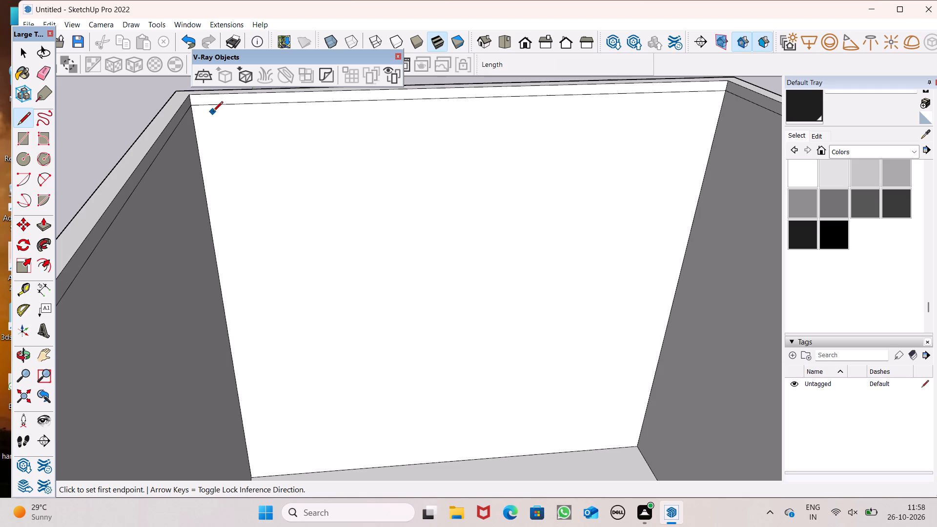
left_click(223, 107)
left_click(233, 105)
scroll(240, 124, "down", 6)
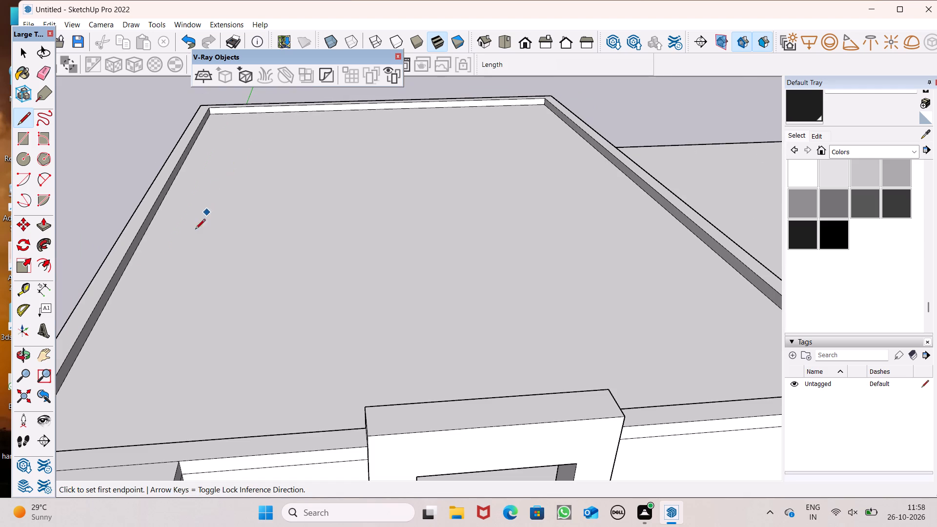
Push/Pull the roof face up 4" so it is flush with the top of the parapet.
left_click(43, 223)
scroll(355, 232, "down", 3)
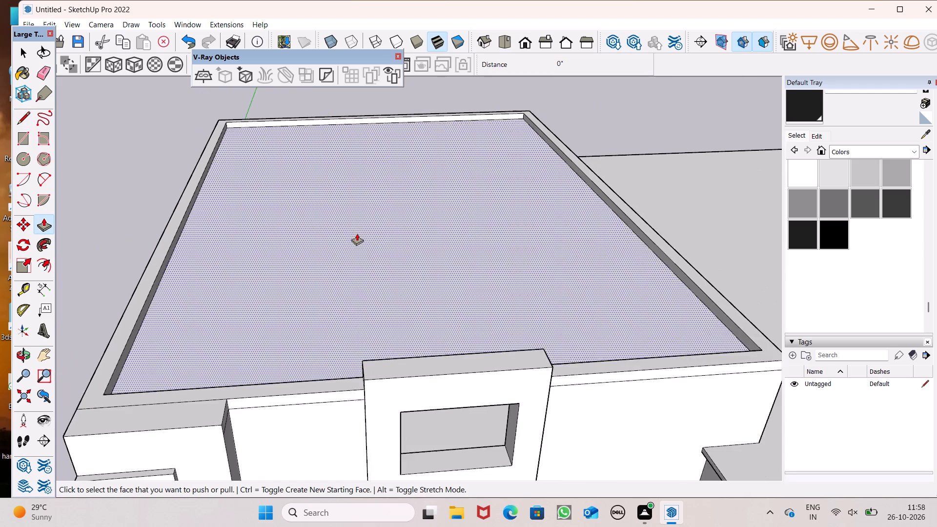
scroll(331, 248, "down", 2)
scroll(308, 264, "up", 3)
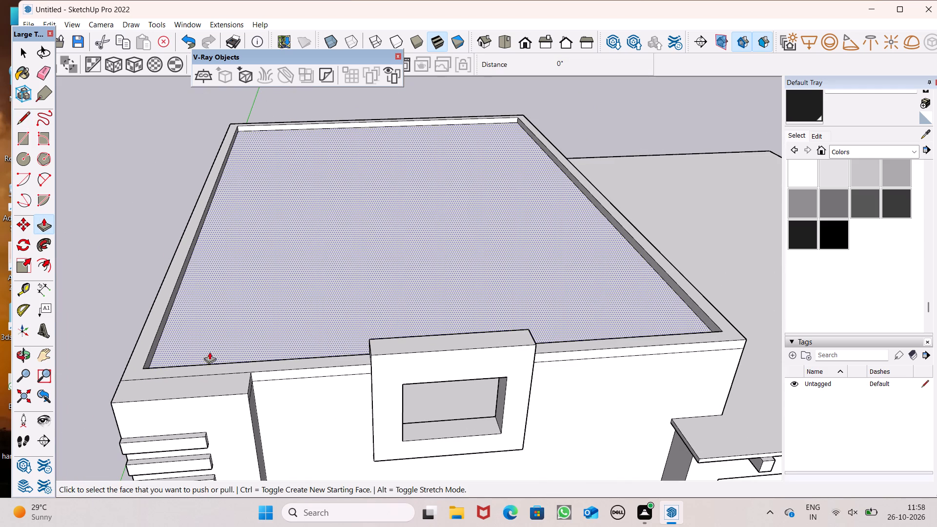
left_click_drag(189, 356, 110, 365)
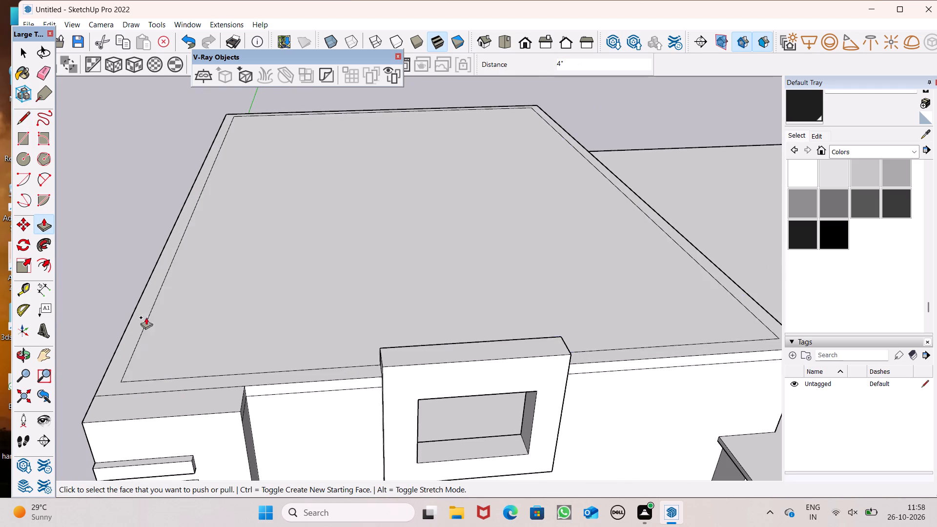
Examine the closed roof, the front facade and the whole house from several angles and distances.
scroll(273, 271, "down", 3)
scroll(273, 271, "up", 1)
scroll(273, 271, "down", 6)
middle_click_drag(334, 270, 320, 203)
scroll(317, 202, "up", 1)
scroll(326, 210, "down", 4)
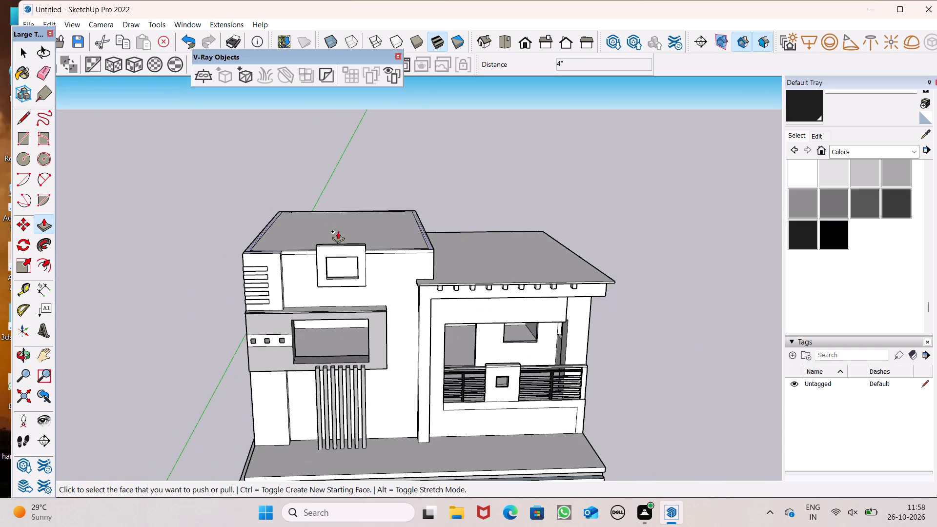
middle_click_drag(377, 166, 378, 150)
key("space")
scroll(355, 210, "down", 1)
middle_click_drag(371, 244, 396, 194)
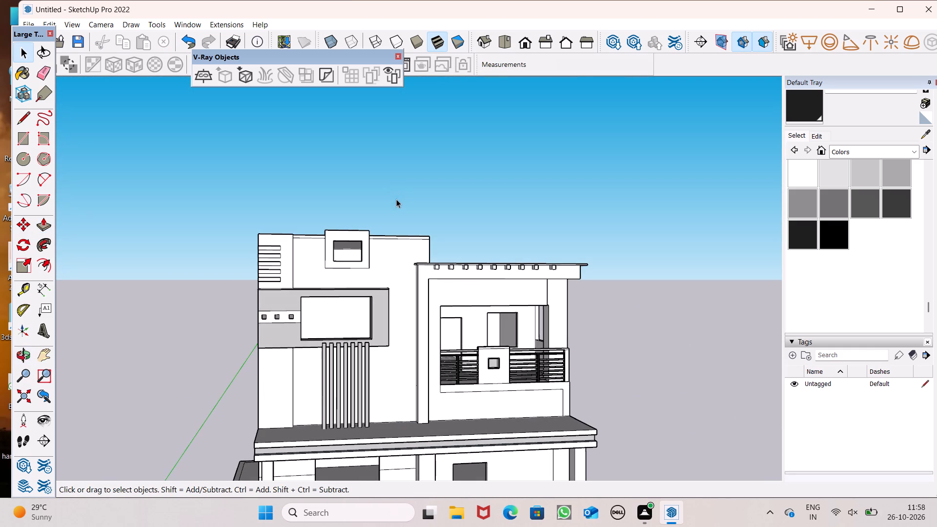
scroll(381, 244, "down", 2)
middle_click_drag(395, 292, 287, 332)
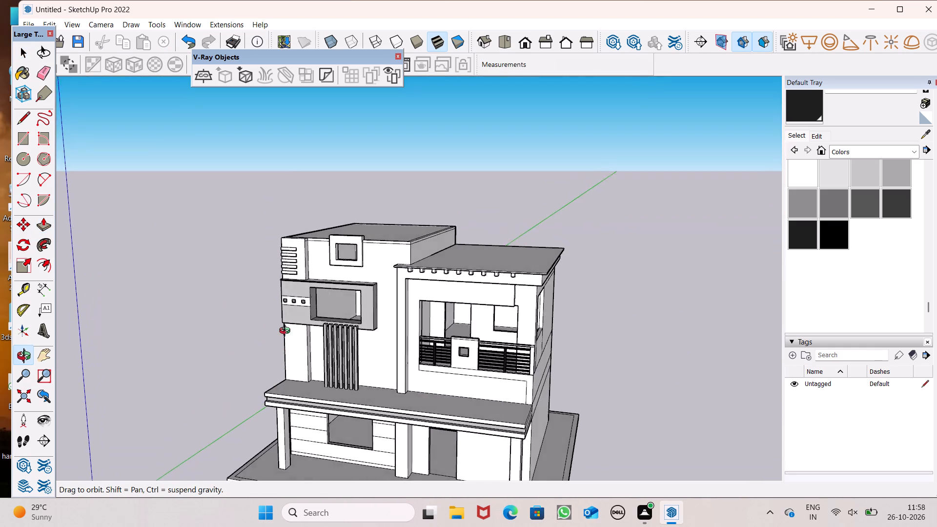
middle_click_drag(287, 332, 348, 314)
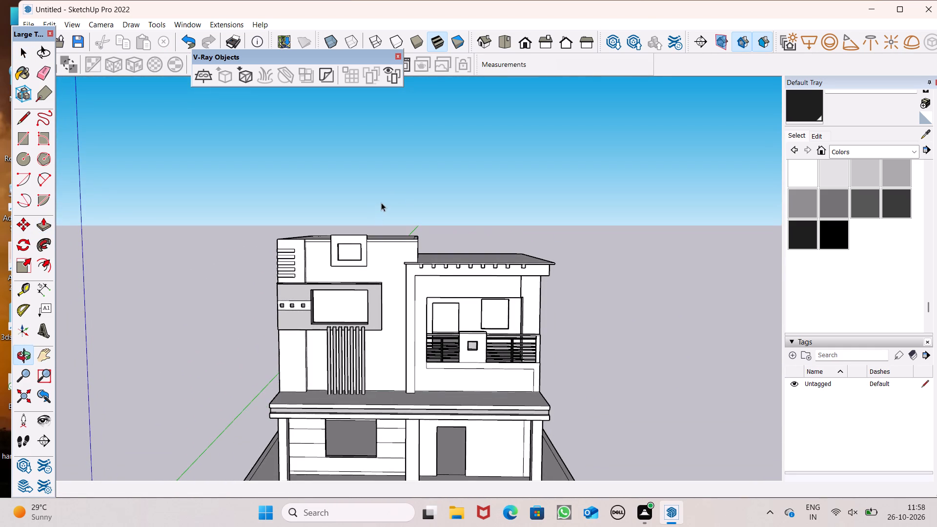
scroll(395, 227, "down", 5)
middle_click_drag(409, 280, 409, 284)
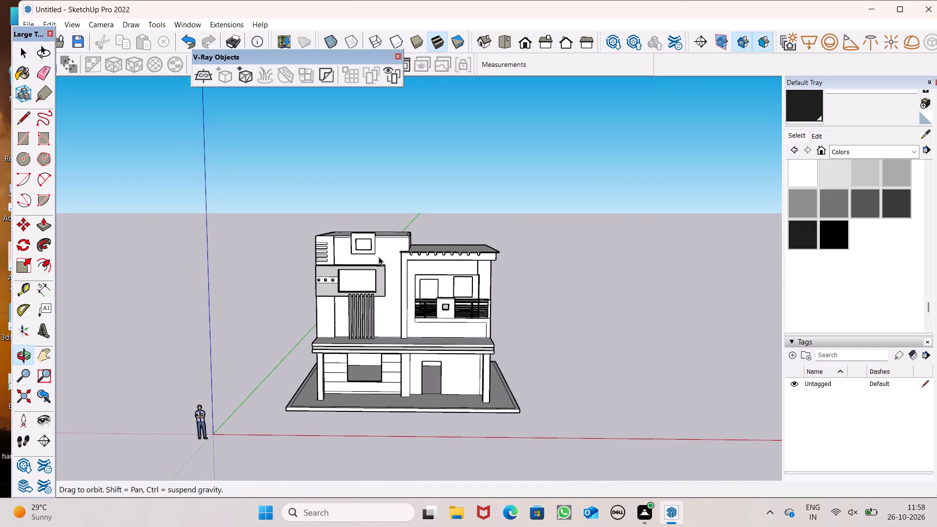
scroll(367, 260, "down", 5)
middle_click_drag(394, 277, 398, 266)
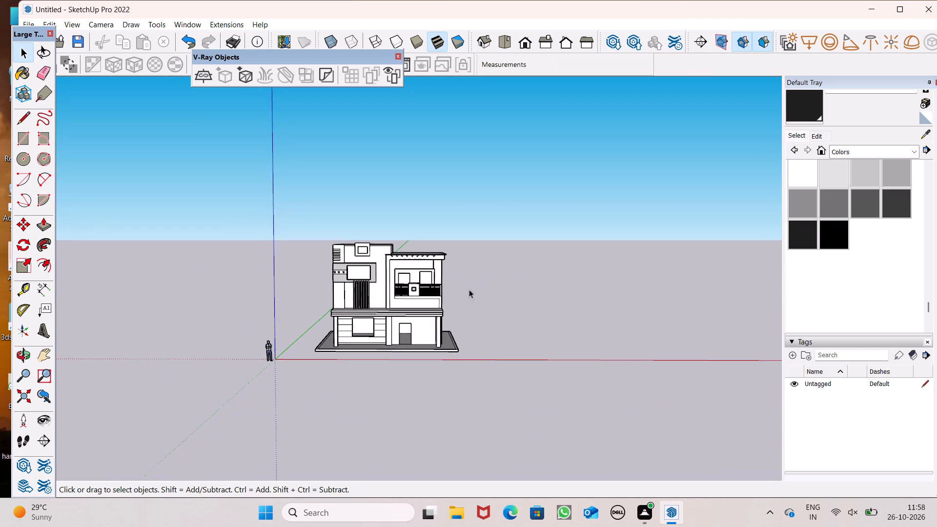
Draw an upright rectangle about 7' 4" by 6' 3" in the empty space beside the house.
scroll(503, 298, "up", 4)
middle_click(532, 312)
scroll(552, 322, "up", 6)
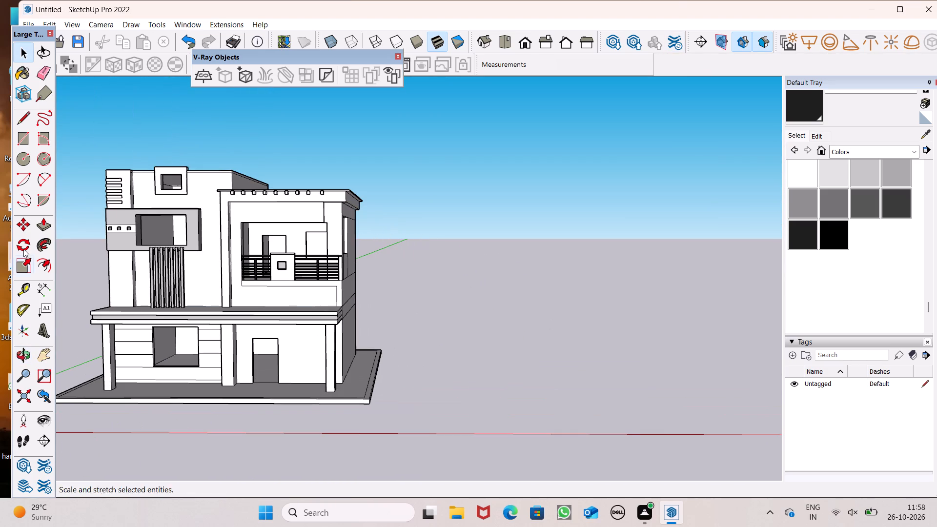
left_click(27, 144)
middle_click_drag(399, 339, 401, 312)
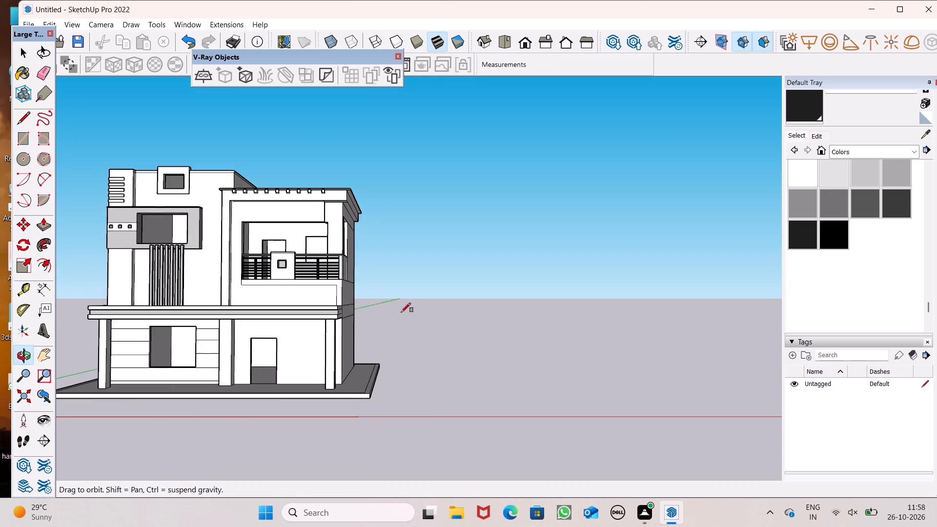
middle_click_drag(401, 312, 401, 313)
left_click_drag(434, 311, 435, 319)
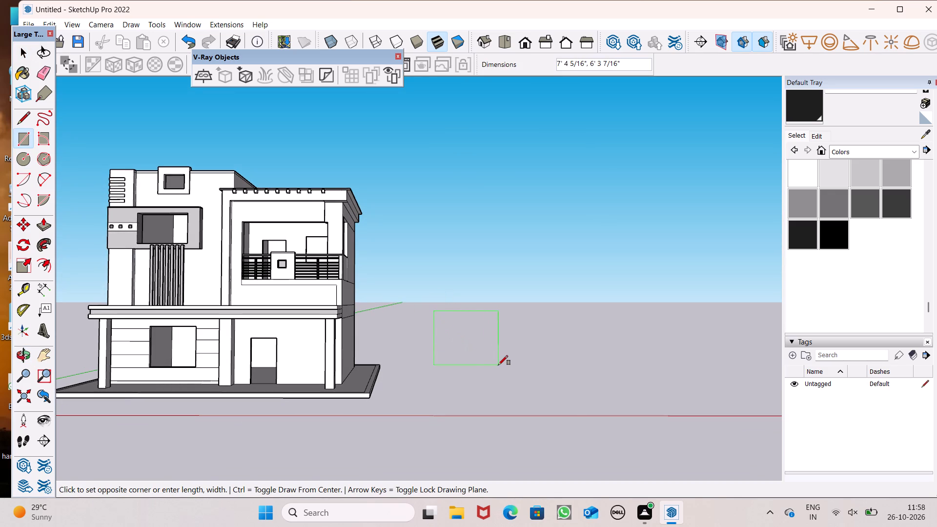
left_click(499, 365)
Offset the rectangle's outline inward to form a narrow frame border.
scroll(503, 363, "up", 6)
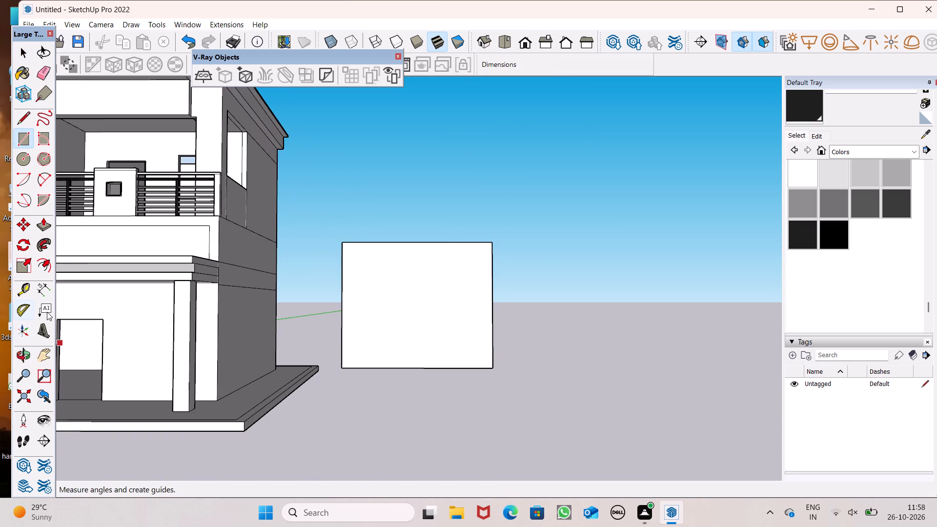
left_click(49, 271)
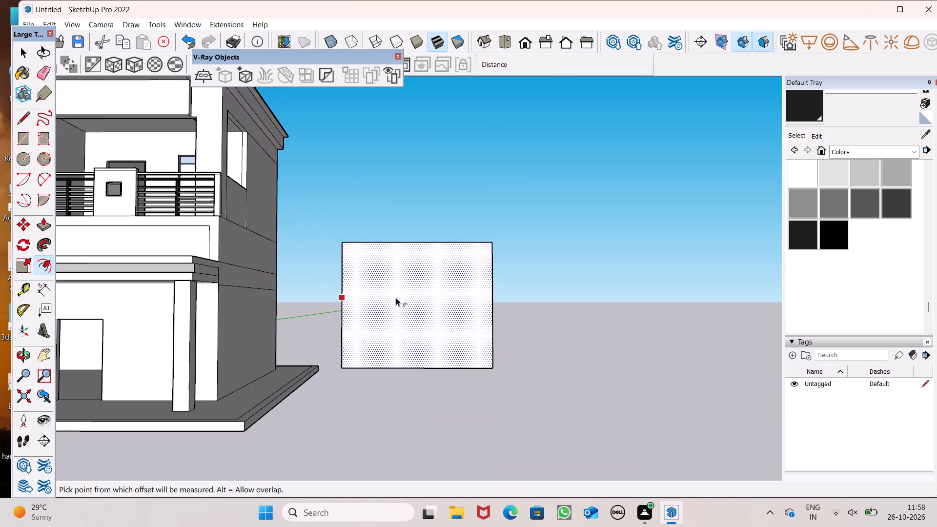
left_click_drag(393, 280, 388, 251)
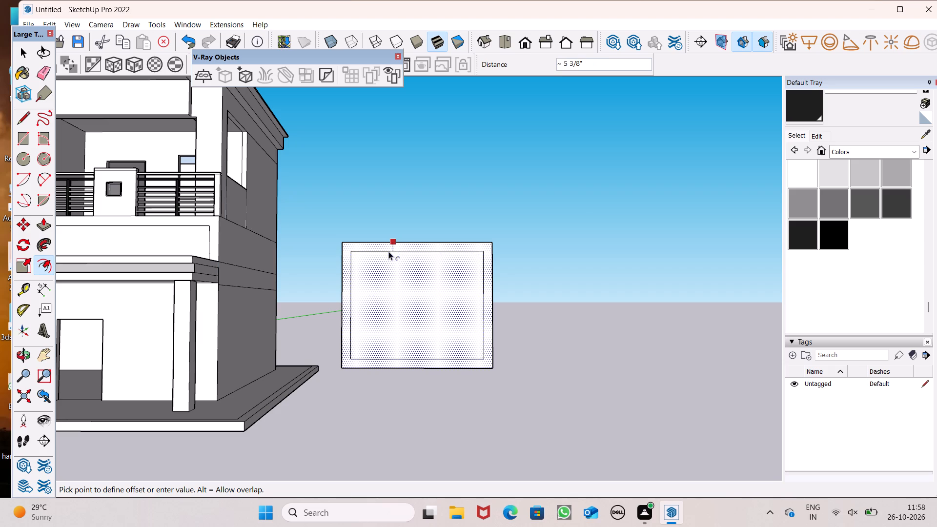
left_click_drag(388, 251, 388, 249)
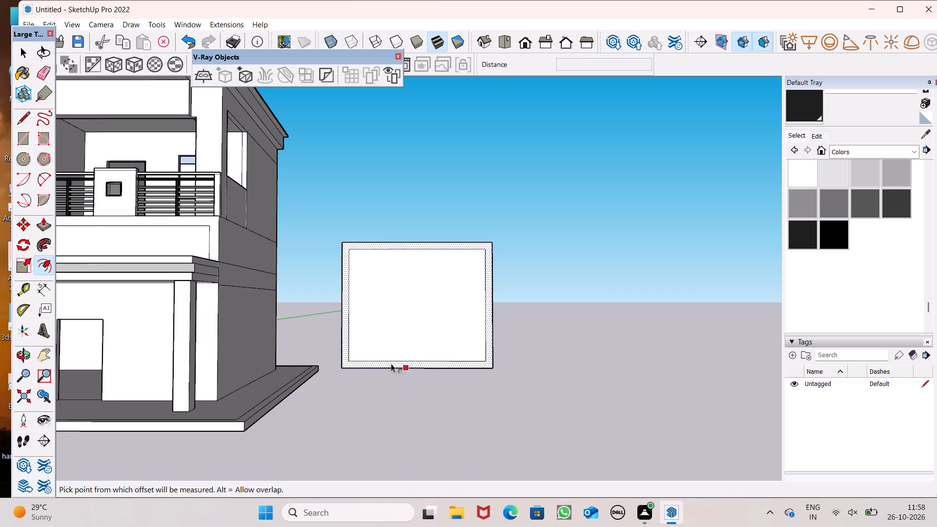
Draw a narrow vertical mullion rectangle about 1 11/16" wide and 5' 7" high, spanning the frame's inner top and bottom edges.
scroll(379, 369, "down", 1)
scroll(252, 363, "down", 3)
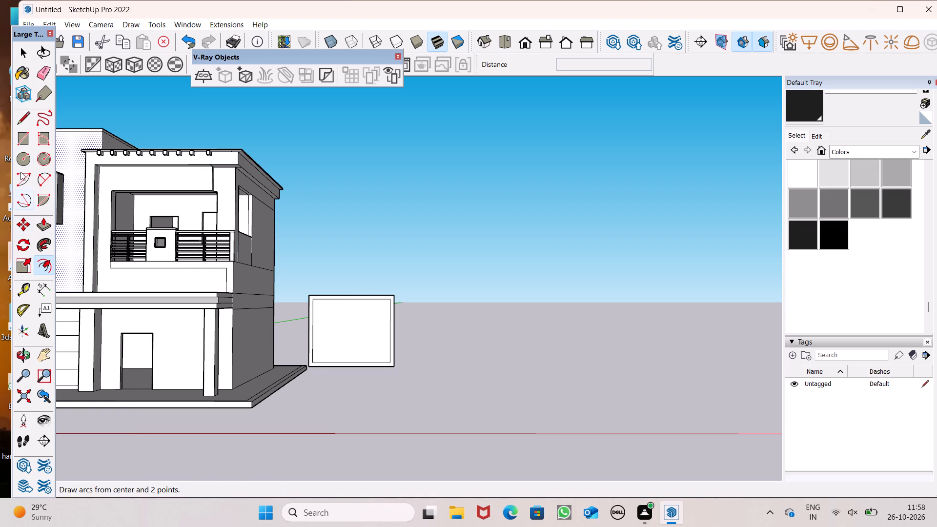
left_click(21, 146)
scroll(432, 305, "up", 2)
scroll(348, 327, "up", 4)
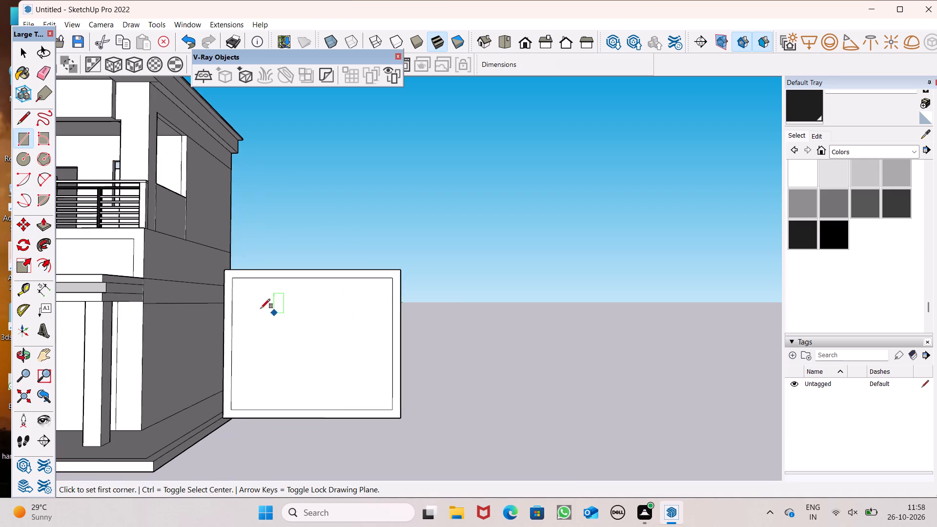
scroll(258, 296, "up", 10)
scroll(266, 266, "down", 1)
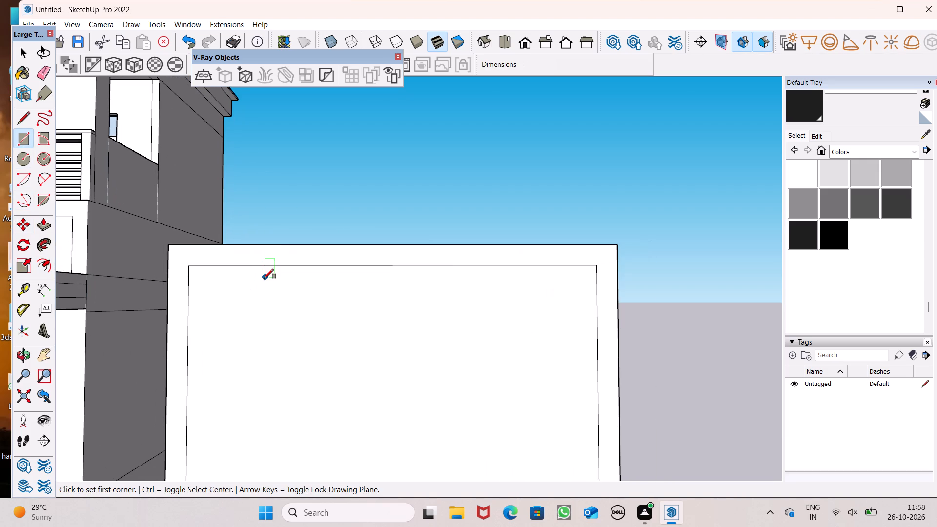
scroll(264, 279, "up", 4)
left_click(306, 259)
scroll(329, 273, "down", 6)
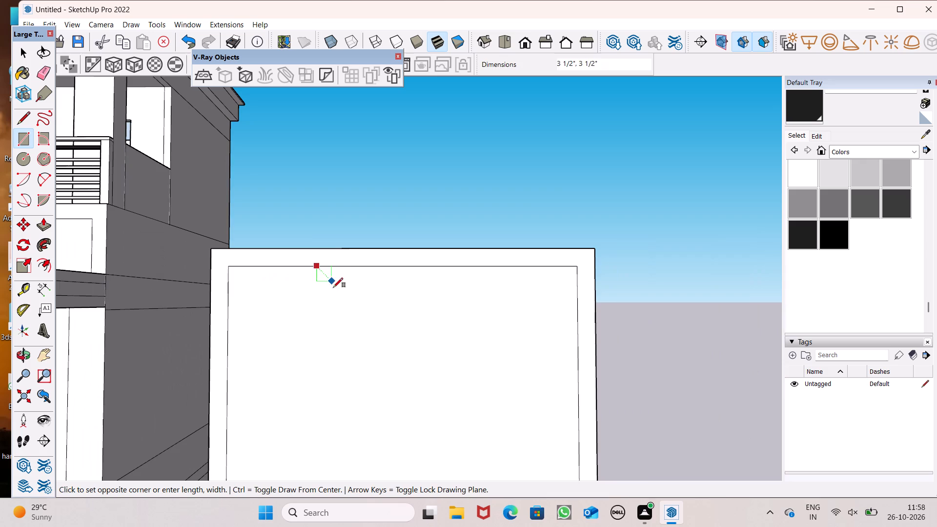
scroll(346, 306, "down", 11)
middle_click_drag(349, 359, 351, 411)
scroll(356, 372, "down", 2)
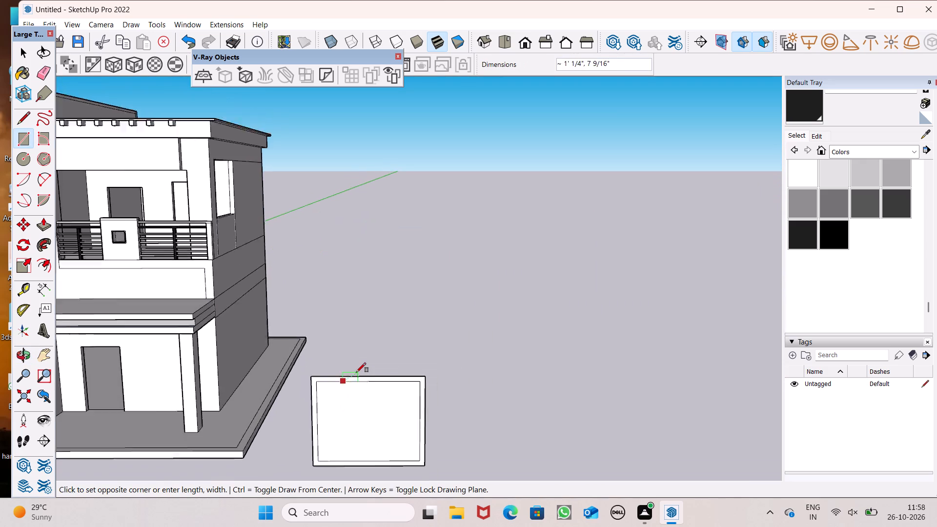
scroll(356, 372, "down", 4)
scroll(359, 418, "up", 19)
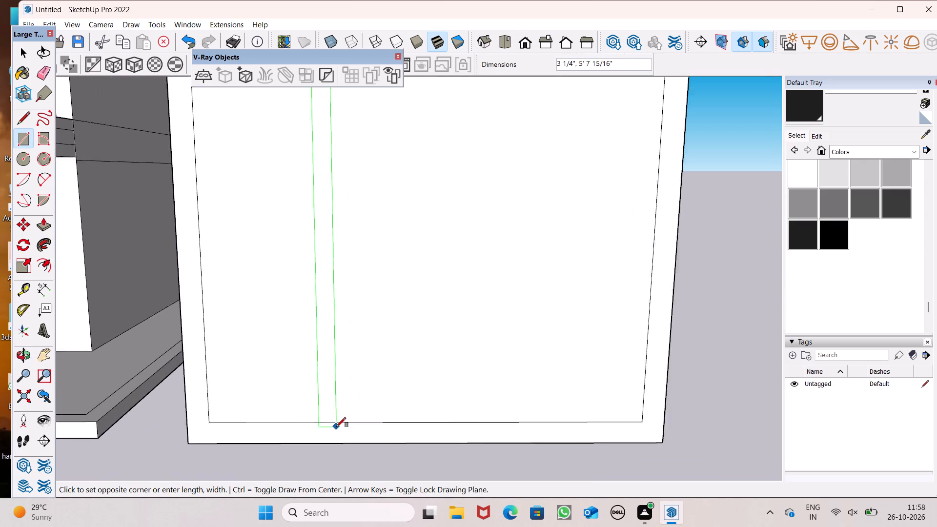
scroll(336, 427, "up", 9)
left_click(320, 419)
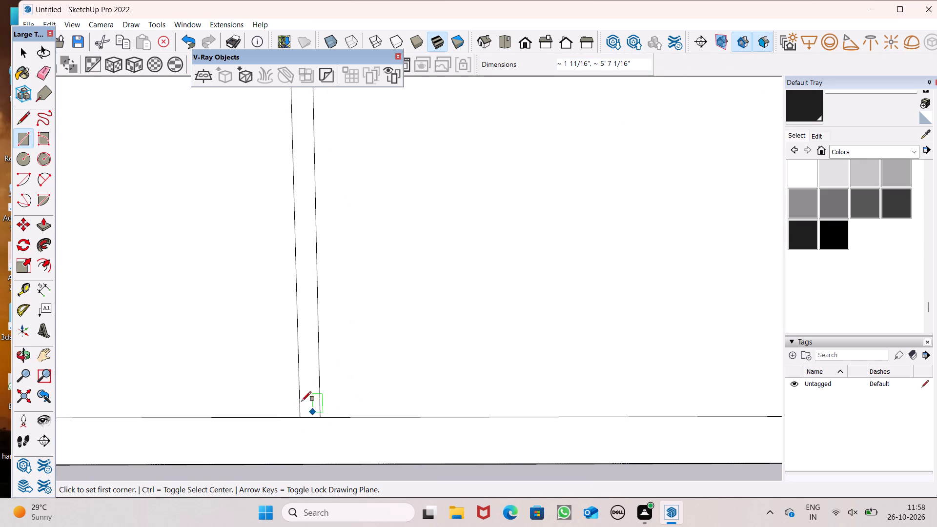
scroll(274, 385, "down", 15)
middle_click_drag(361, 407, 355, 397)
key("space")
Move the vertical mullion strip, with its edges, slightly sideways toward the middle of the frame.
scroll(299, 368, "up", 4)
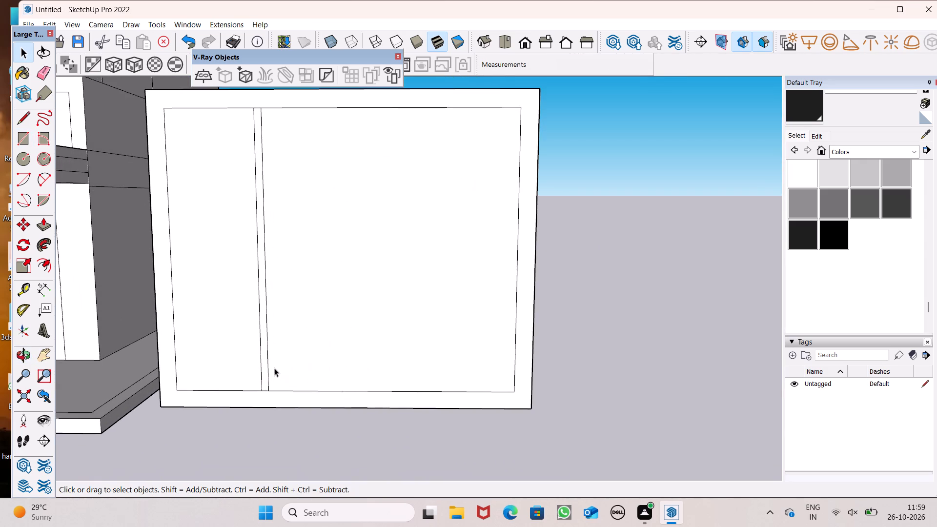
double_click(263, 376)
key("m")
key("Return")
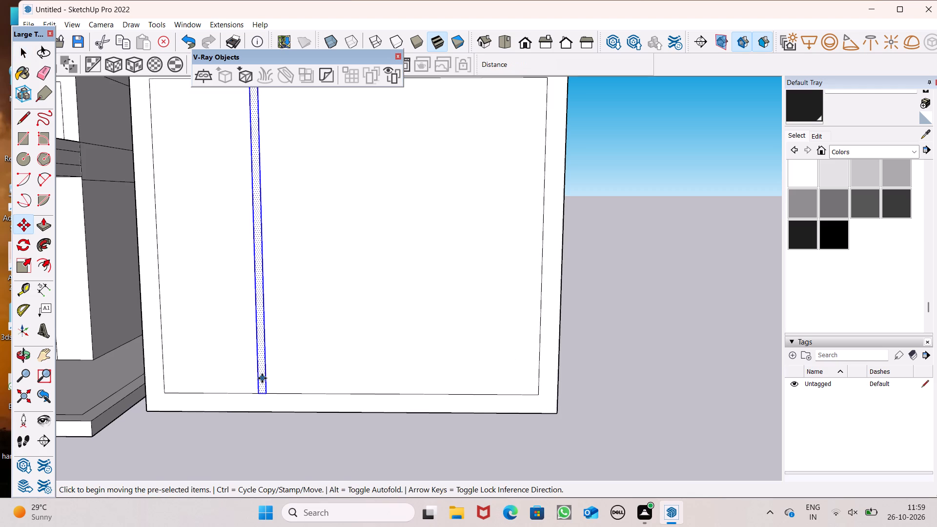
scroll(260, 379, "down", 2)
scroll(288, 289, "up", 2)
scroll(287, 288, "down", 3)
middle_click_drag(348, 316, 335, 323)
scroll(341, 333, "up", 1)
middle_click_drag(341, 333, 342, 323)
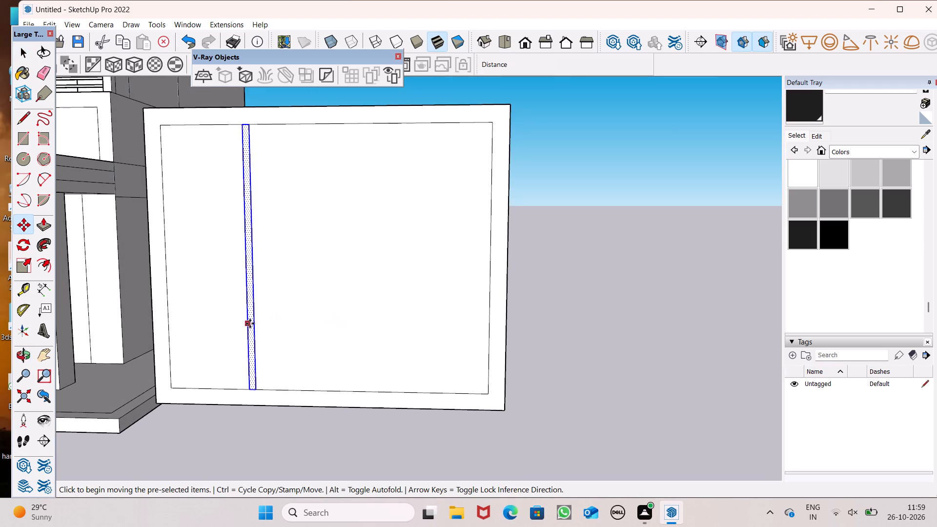
left_click_drag(256, 324, 268, 324)
Copy the mullion strip about 2' 1" horizontally across the frame to divide the opening into three panes.
left_click_drag(268, 324, 365, 319)
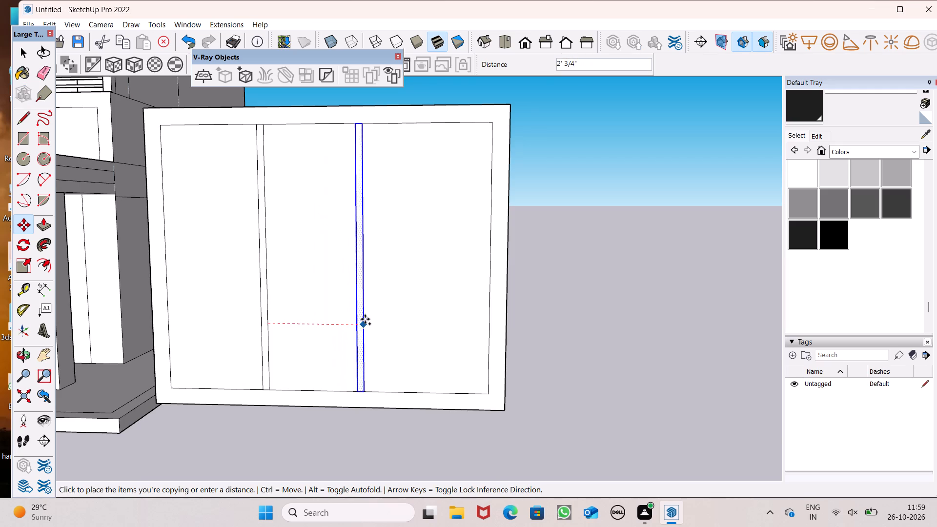
left_click_drag(365, 319, 366, 319)
key("space")
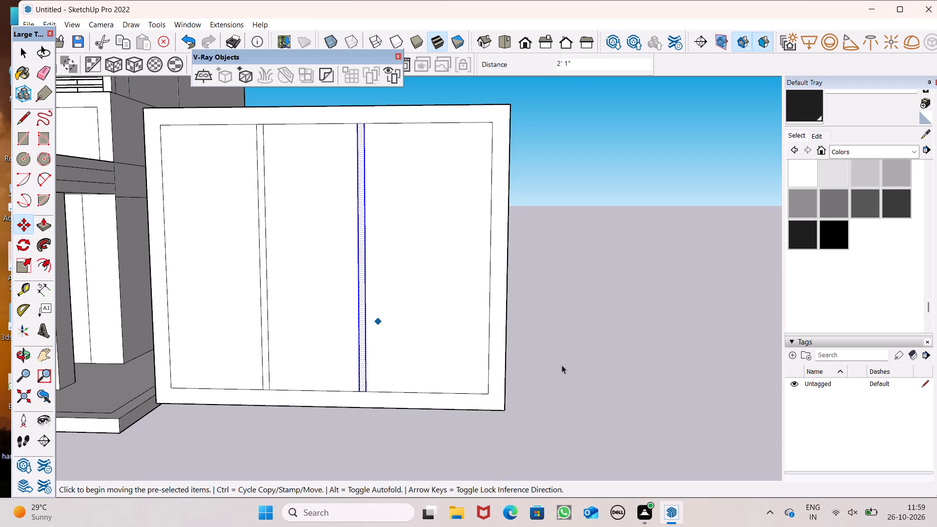
left_click(569, 349)
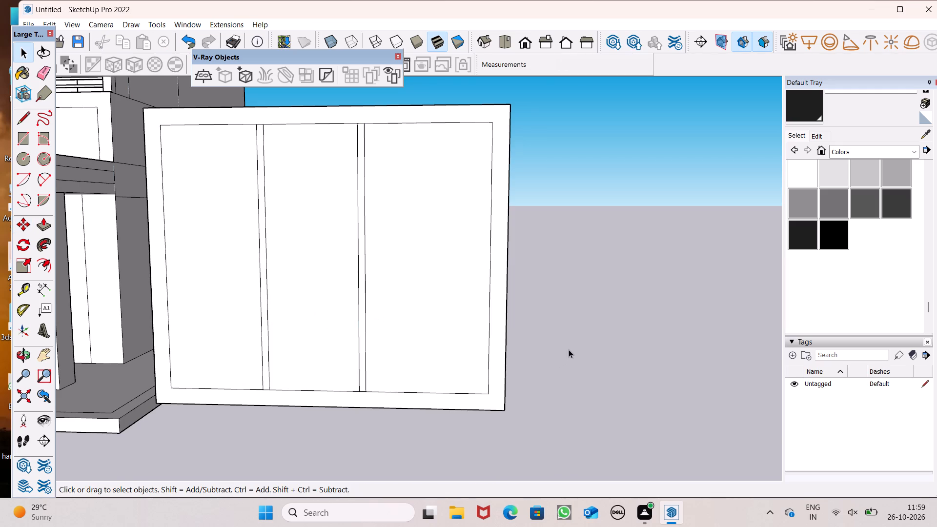
Draw a second upright rectangle about 3' 7" by 5' 10" in the empty space beside the three-pane panel.
scroll(568, 349, "down", 3)
middle_click(565, 349)
scroll(432, 323, "down", 2)
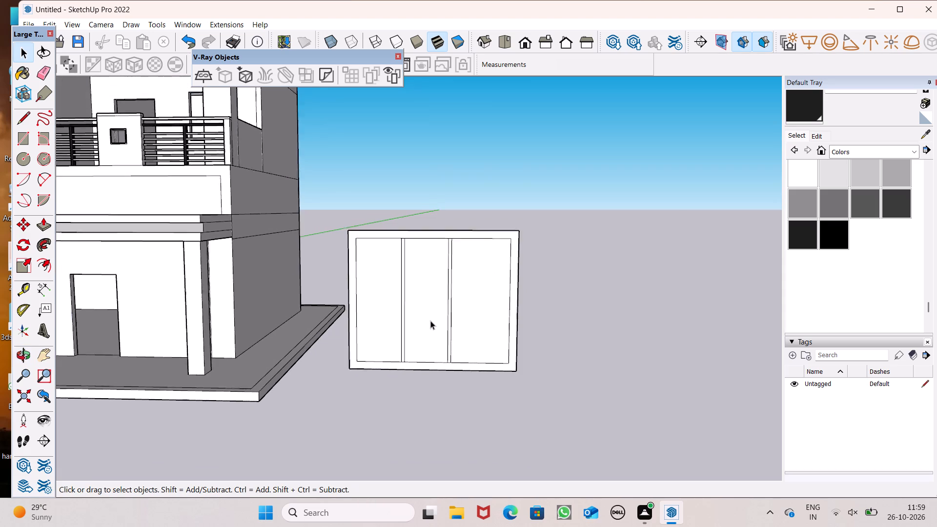
scroll(430, 321, "down", 6)
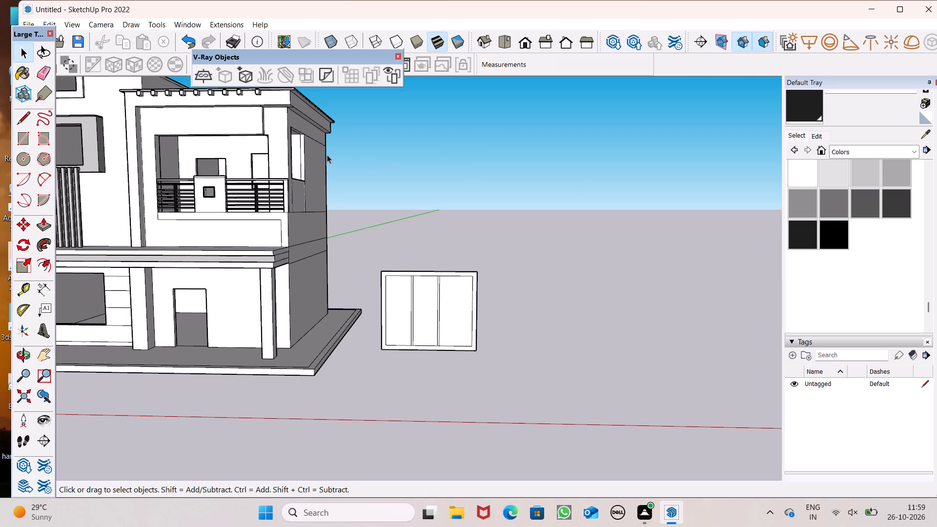
left_click(19, 139)
scroll(238, 167, "down", 2)
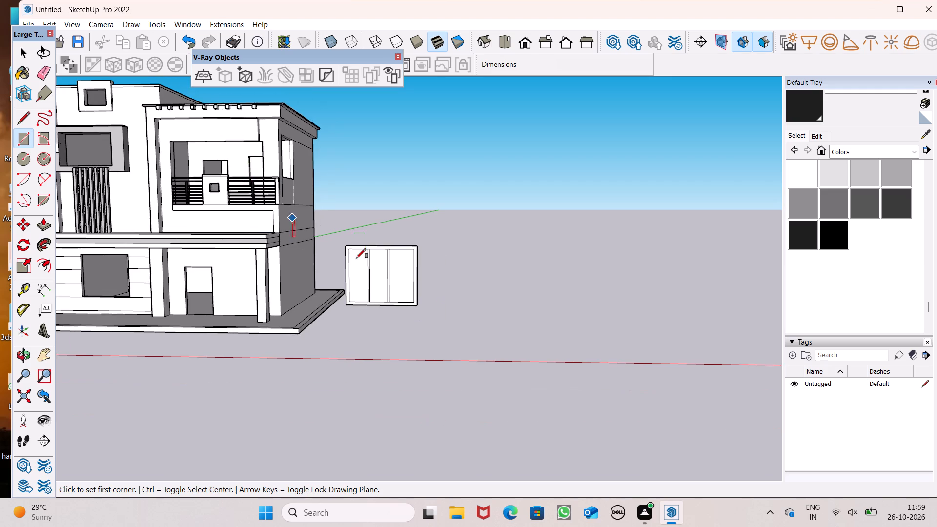
middle_click_drag(498, 336, 494, 315)
scroll(493, 299, "up", 2)
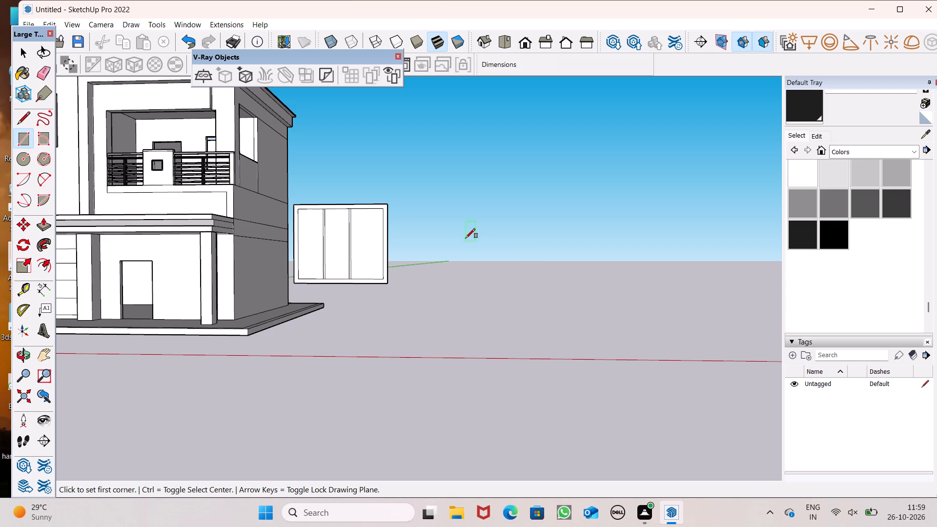
scroll(467, 229, "up", 1)
scroll(419, 228, "up", 2)
left_click(408, 187)
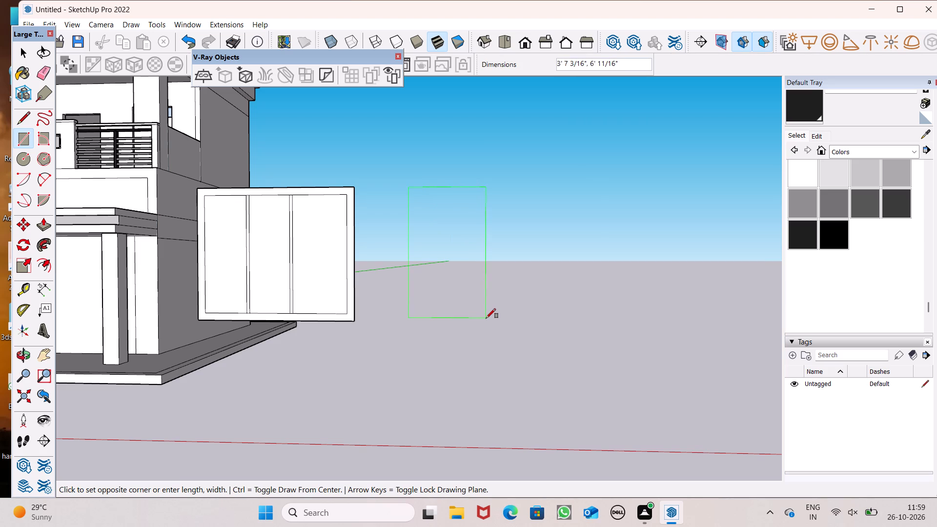
left_click(487, 315)
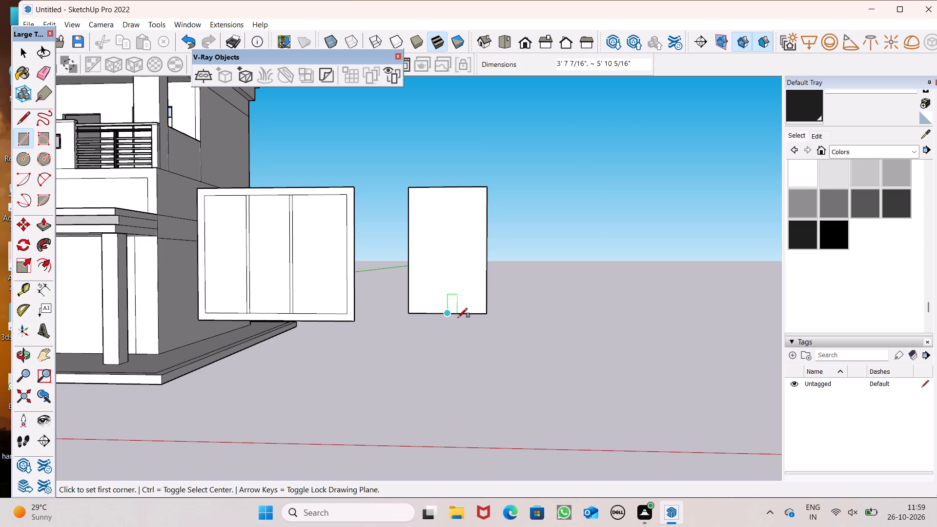
key("space")
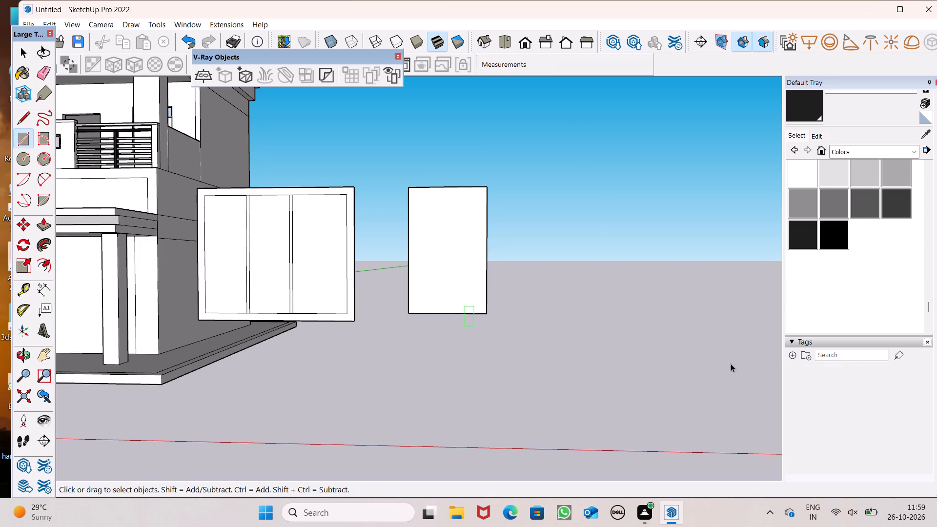
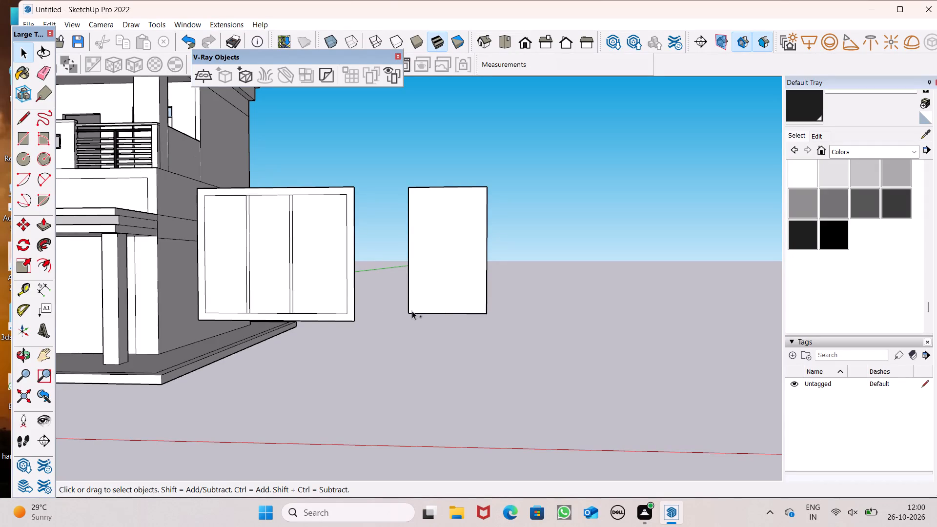
Undo the upright rectangle drawn beside the three-pane panel.
key("ctrl+z")
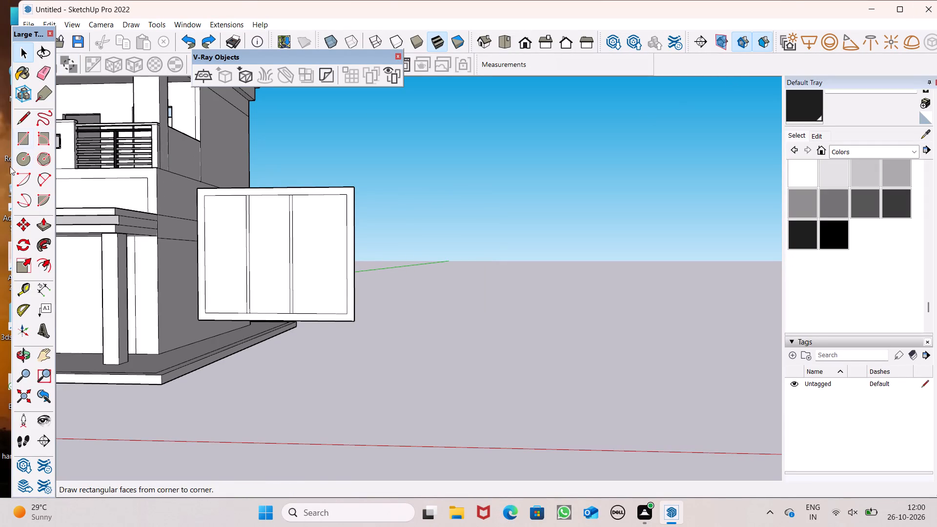
Draw an upright square about 5' 1 1/2" by 5' 1 1/2" in the empty space beside the three-pane panel.
left_click(24, 138)
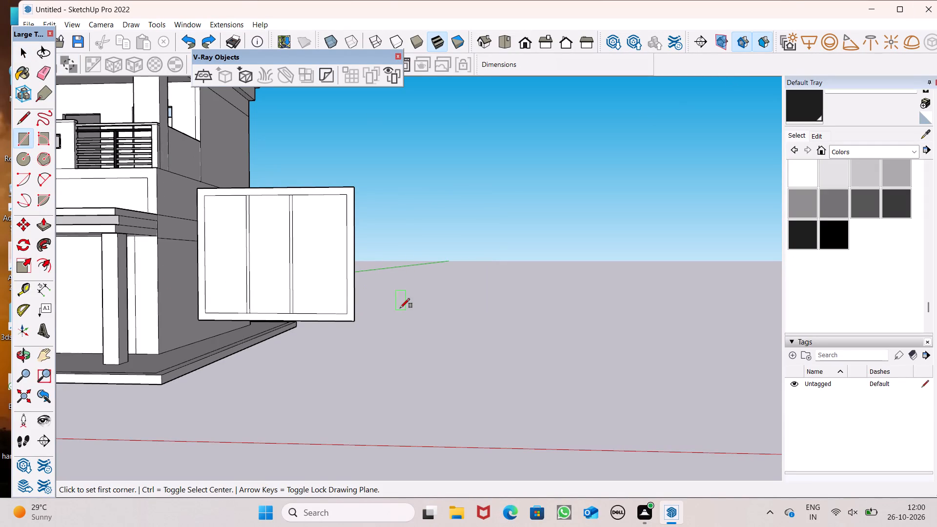
middle_click_drag(404, 305, 400, 288)
left_click(396, 177)
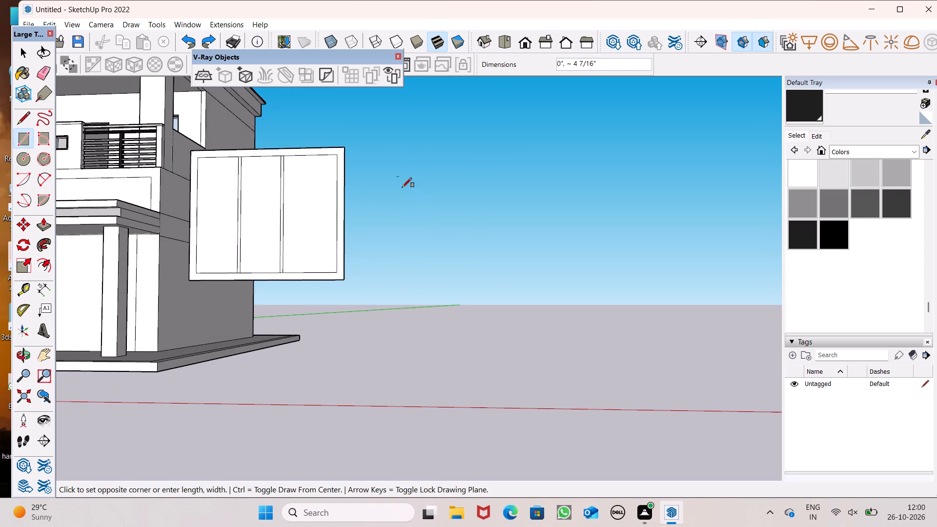
left_click(508, 286)
Offset the square's outline slightly inward to form a thin window frame border.
middle_click_drag(494, 301, 498, 311)
scroll(498, 311, "up", 1)
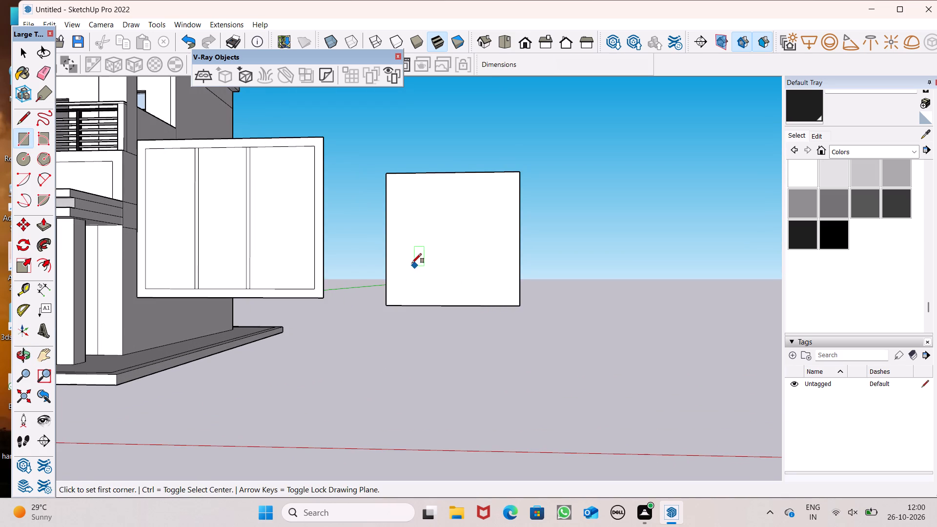
left_click(50, 269)
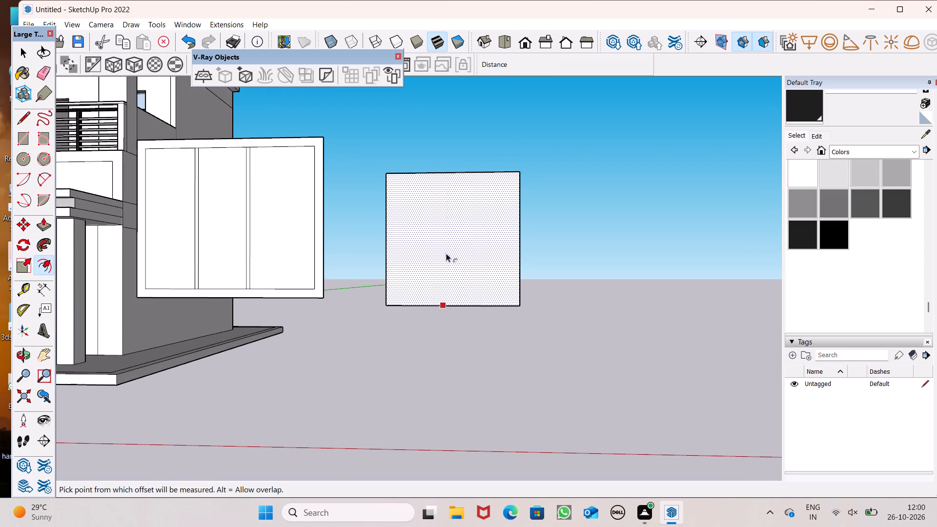
scroll(447, 253, "up", 3)
scroll(429, 193, "up", 2)
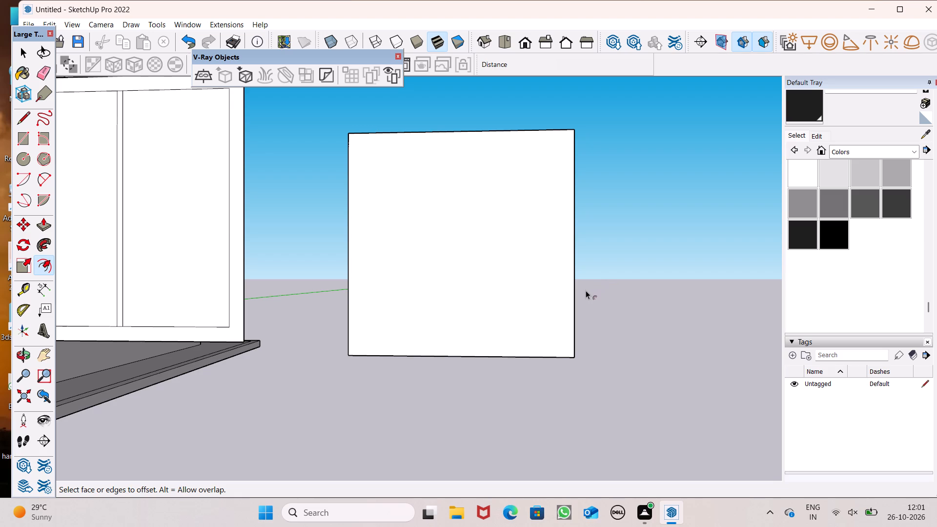
scroll(546, 309, "down", 1)
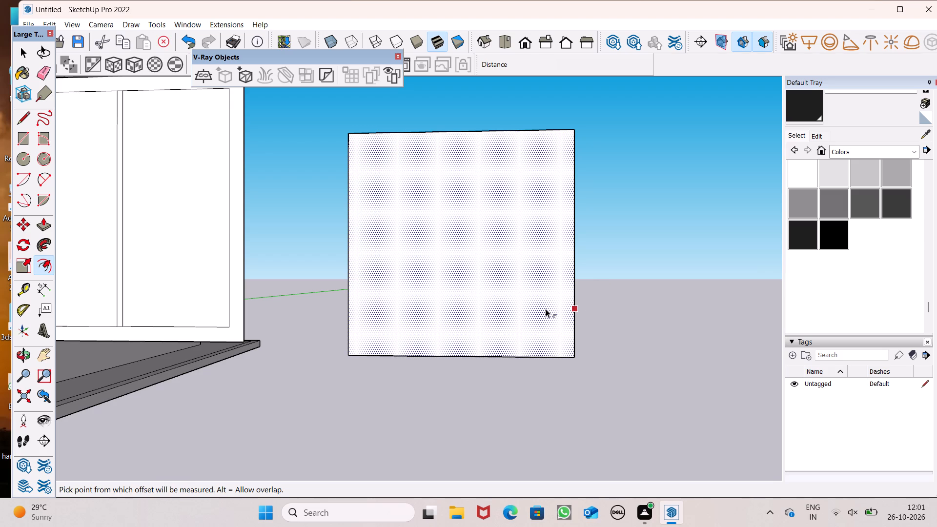
scroll(546, 309, "down", 1)
scroll(407, 190, "up", 2)
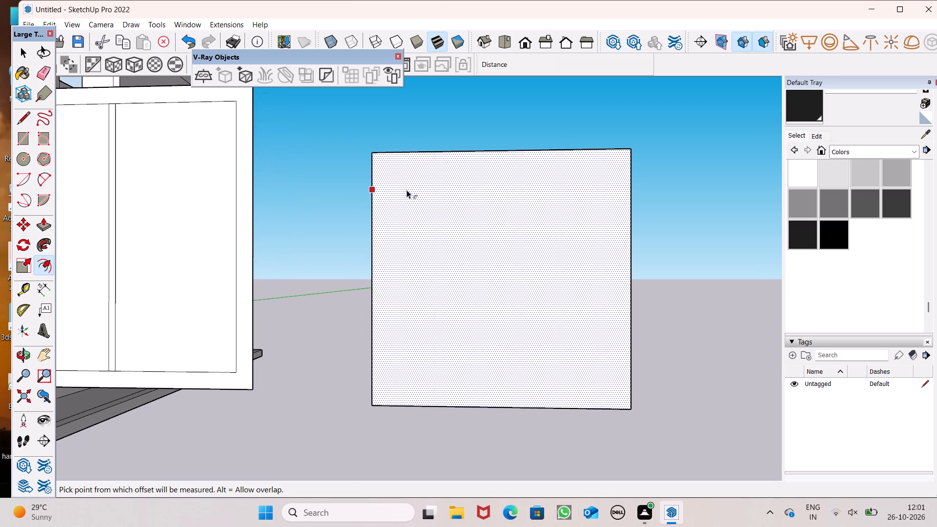
scroll(407, 190, "up", 2)
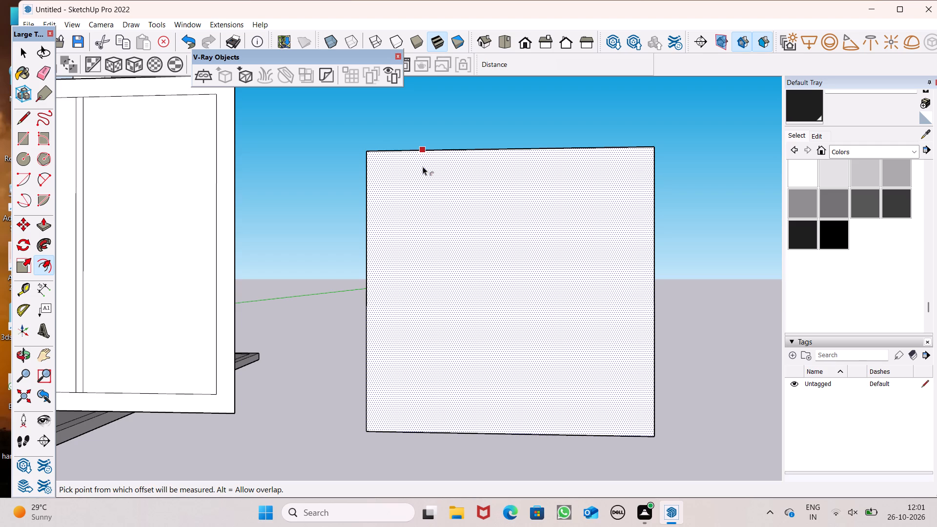
left_click_drag(423, 166, 430, 157)
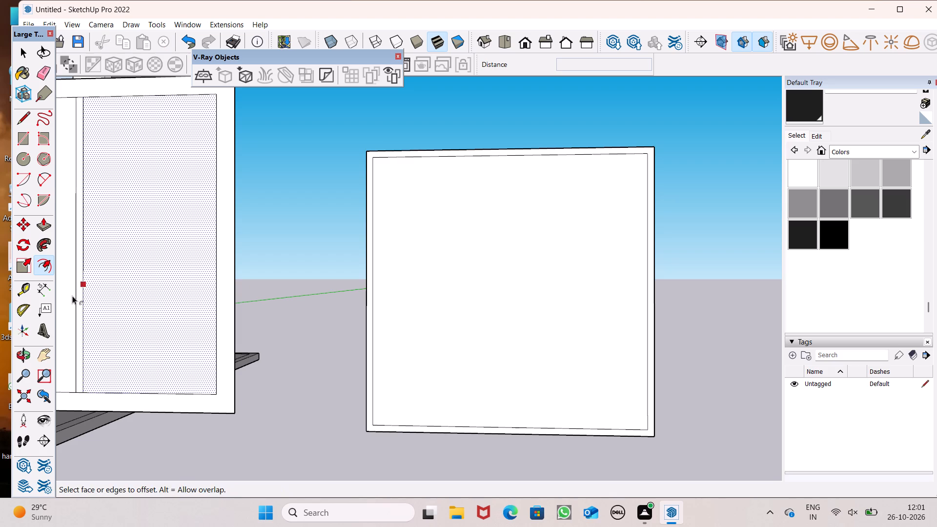
Draw a vertical mullion rectangle about 1 1/2" by 4' 10 11/16" mid-frame, spanning the square frame's inner top and bottom edges.
left_click(17, 139)
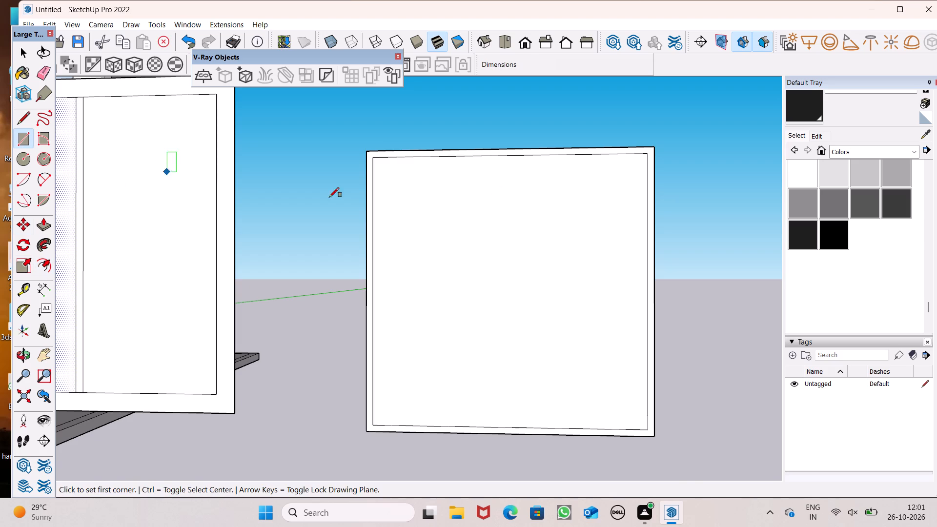
scroll(551, 182, "up", 3)
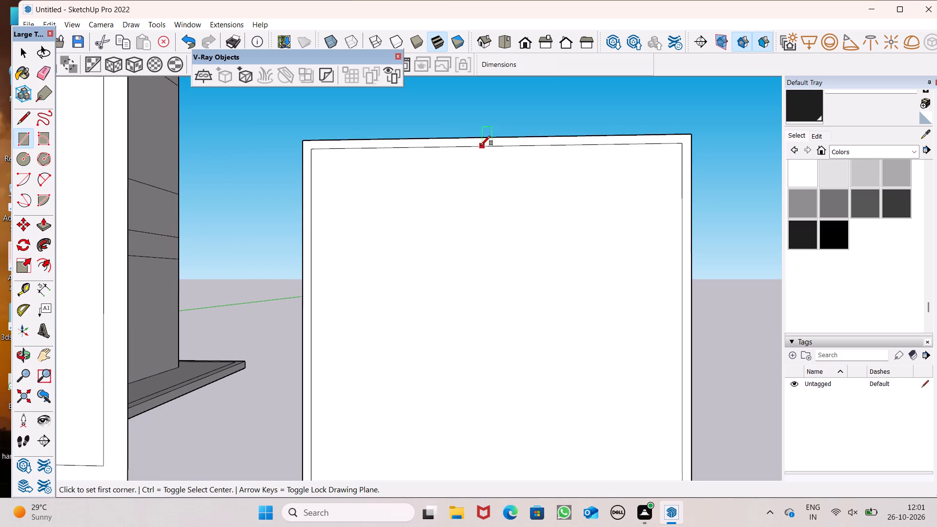
left_click(483, 145)
scroll(518, 206, "down", 2)
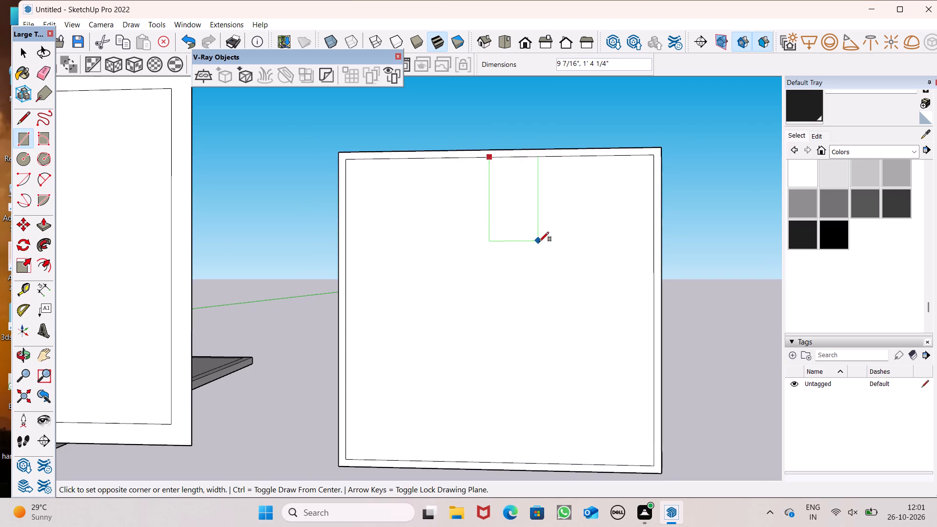
scroll(539, 242, "down", 1)
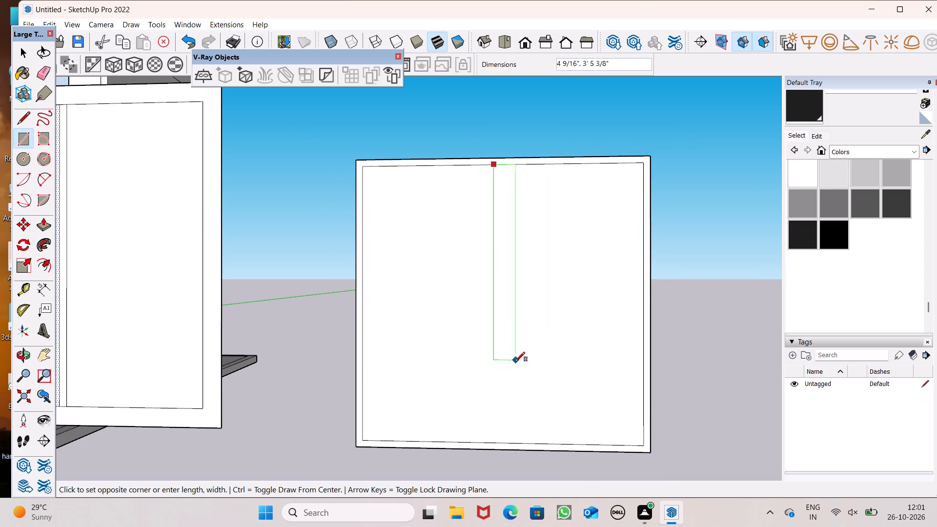
scroll(504, 412, "up", 5)
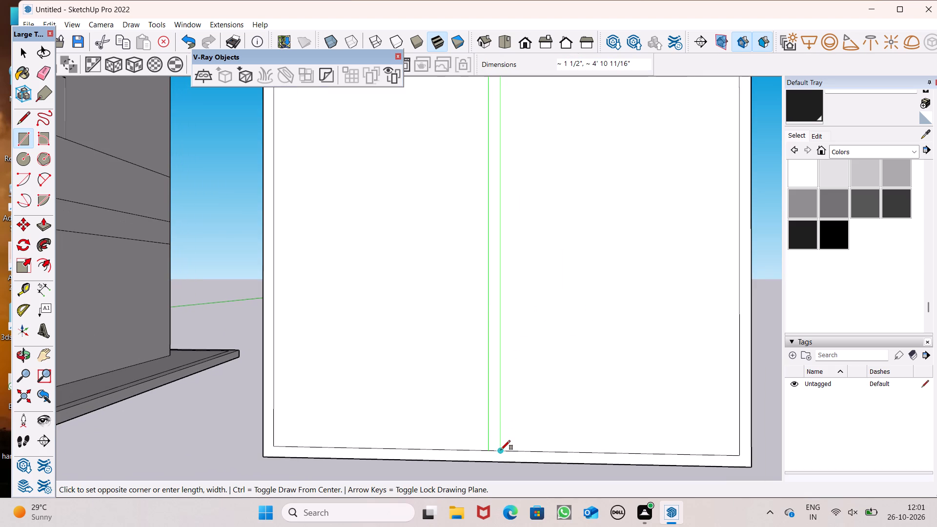
left_click(501, 450)
Erase the short edge between the new mullion's upper end and the square frame's top border.
scroll(422, 407, "down", 5)
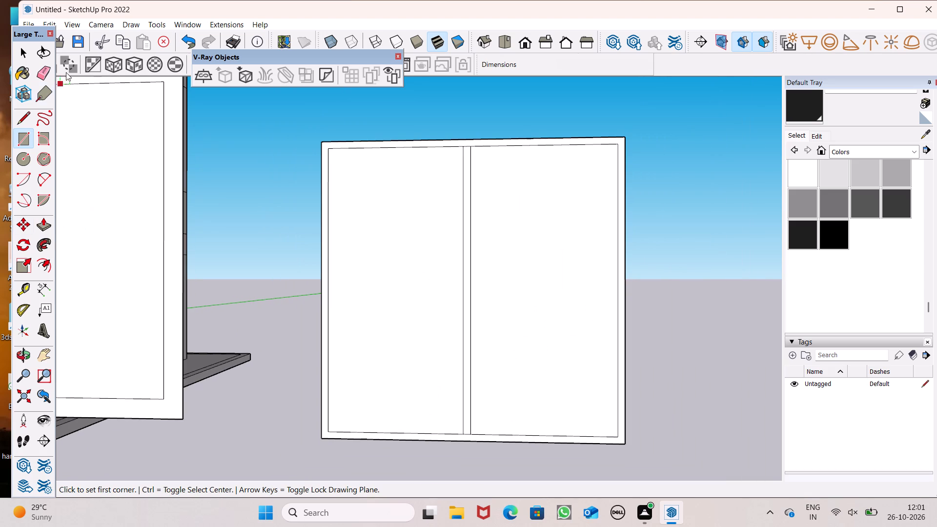
left_click(38, 75)
scroll(356, 121, "up", 3)
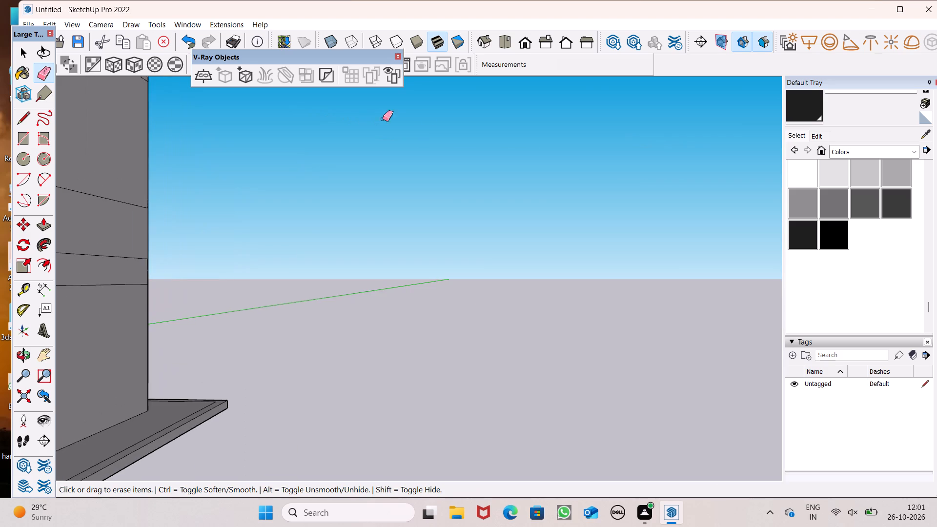
scroll(383, 119, "up", 1)
scroll(480, 156, "down", 2)
scroll(483, 216, "down", 4)
scroll(557, 255, "up", 5)
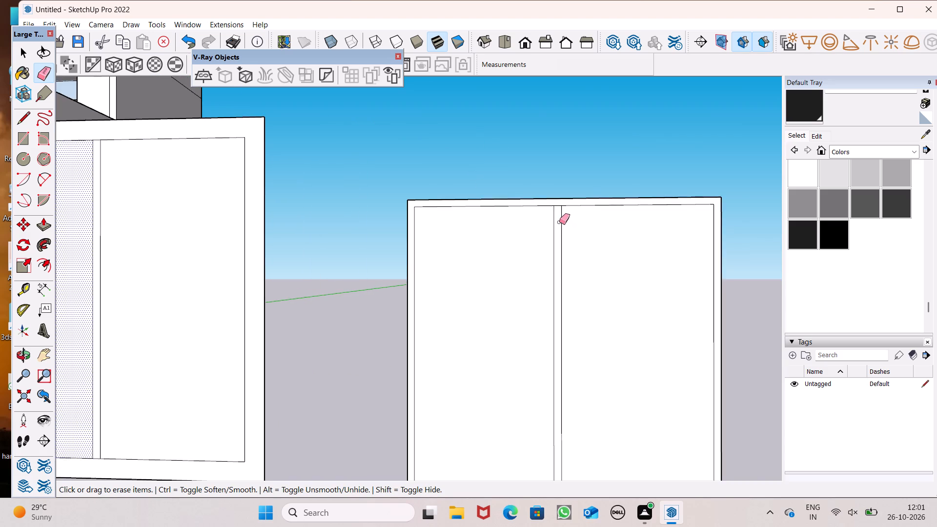
scroll(559, 222, "up", 5)
left_click_drag(552, 193, 556, 195)
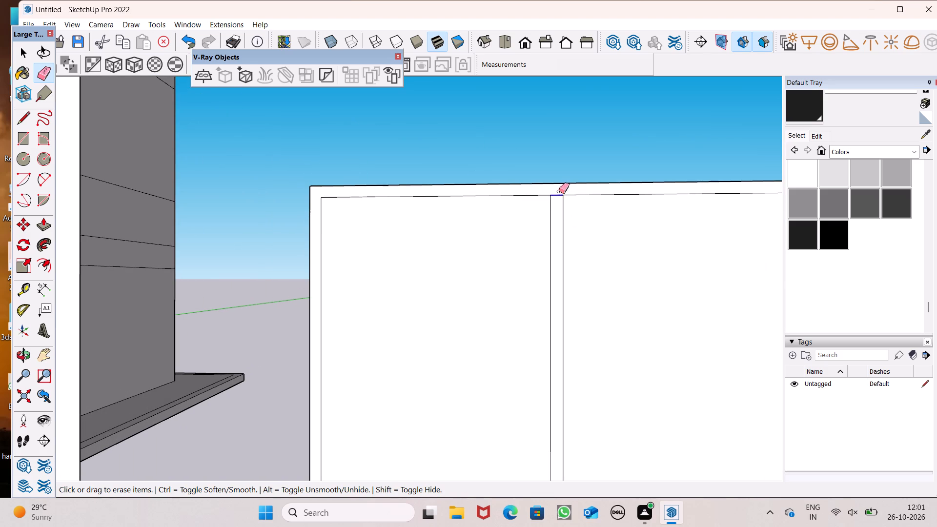
Move the three-pane panel's right-hand mullion slightly outward, away from the centre pane.
scroll(559, 191, "down", 13)
scroll(375, 181, "up", 7)
scroll(421, 119, "up", 4)
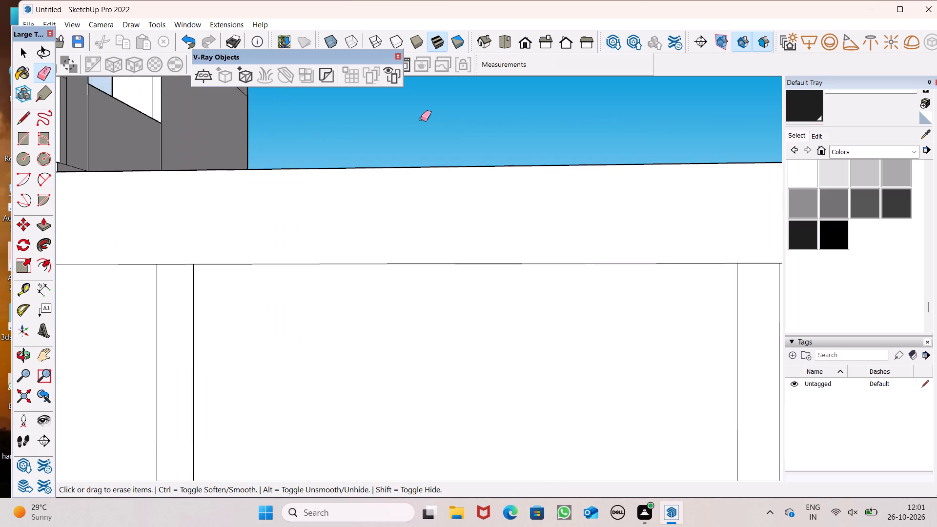
scroll(406, 125, "down", 5)
scroll(448, 291, "up", 3)
key("space")
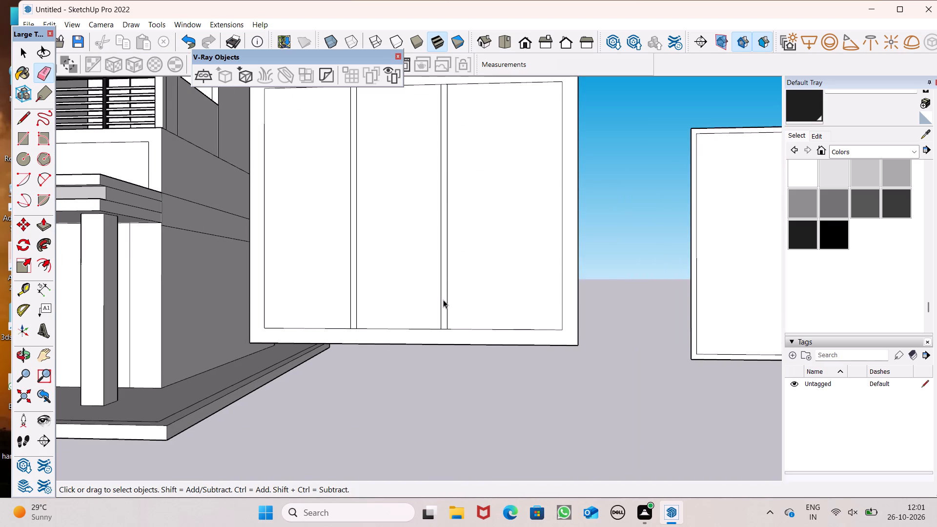
double_click(443, 300)
key("m")
key("Return")
scroll(437, 313, "down", 3)
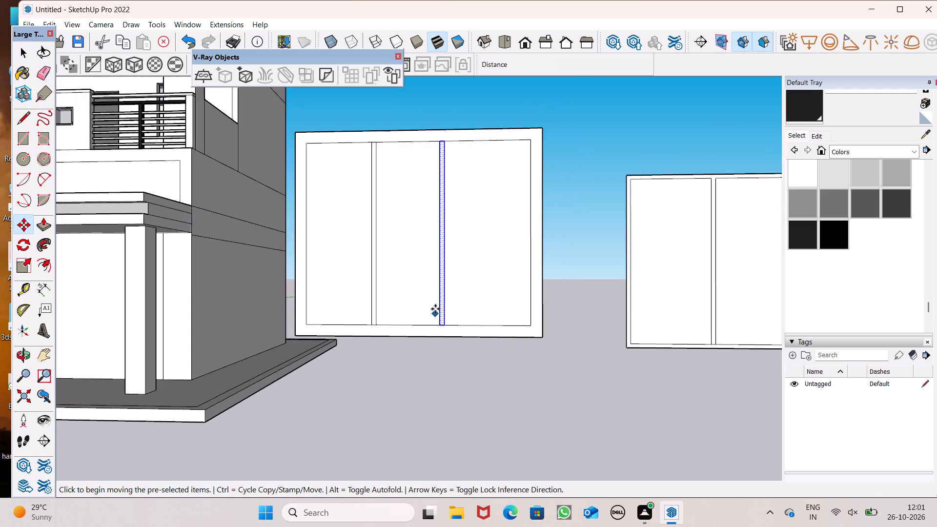
scroll(445, 216, "up", 2)
left_click_drag(448, 241, 456, 241)
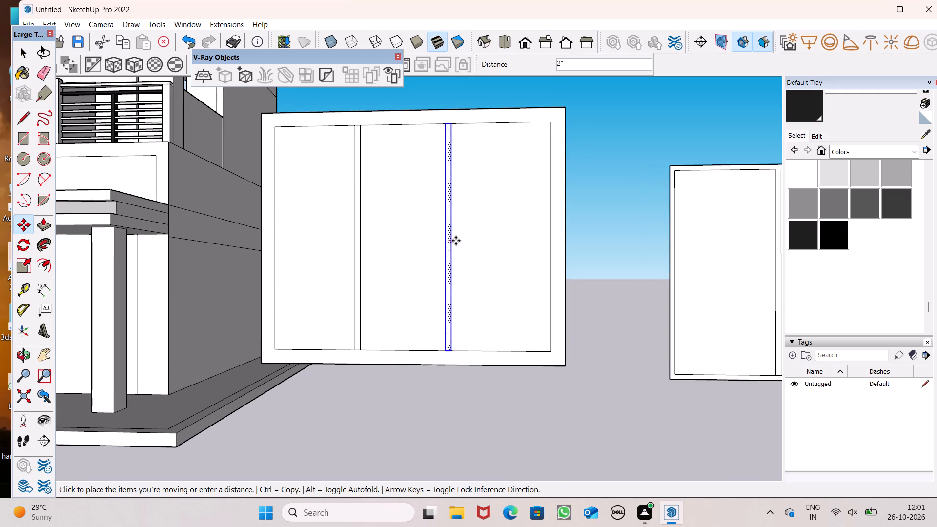
left_click_drag(456, 241, 458, 241)
key("space")
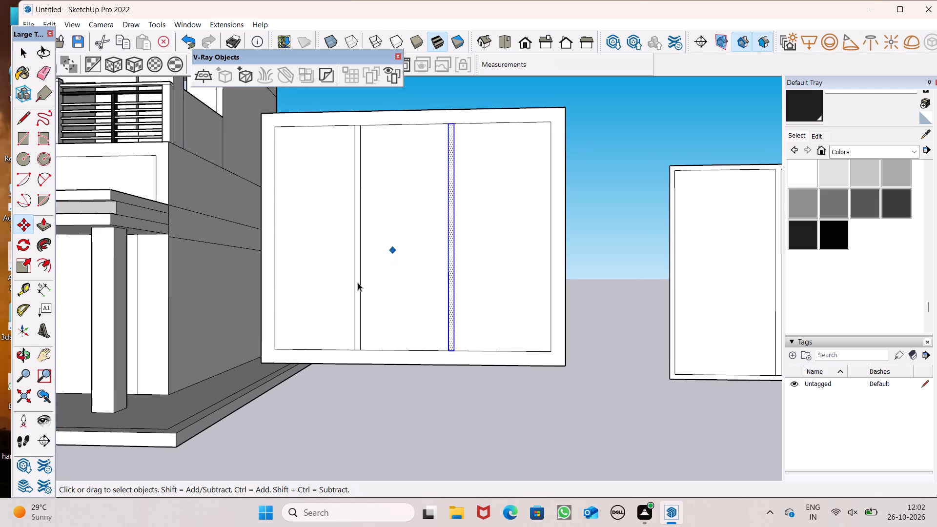
Move the three-pane panel's left-hand mullion slightly inward to even out the pane widths.
double_click(358, 282)
key("m")
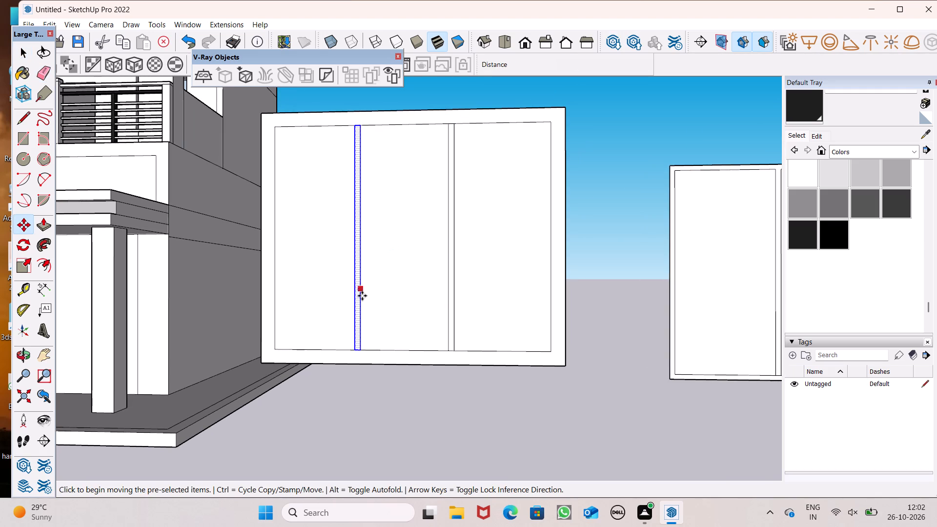
key("Return")
left_click_drag(364, 294, 369, 294)
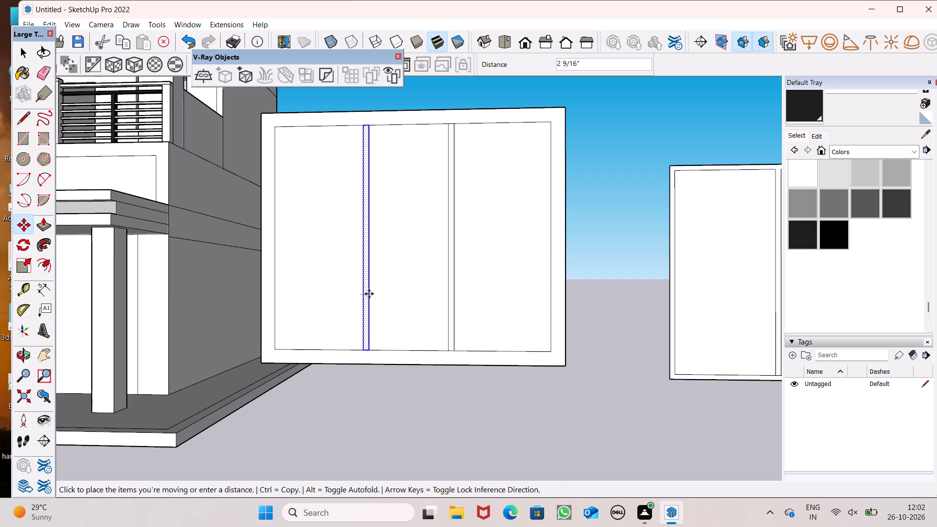
left_click_drag(369, 294, 370, 294)
key("space")
left_click(378, 376)
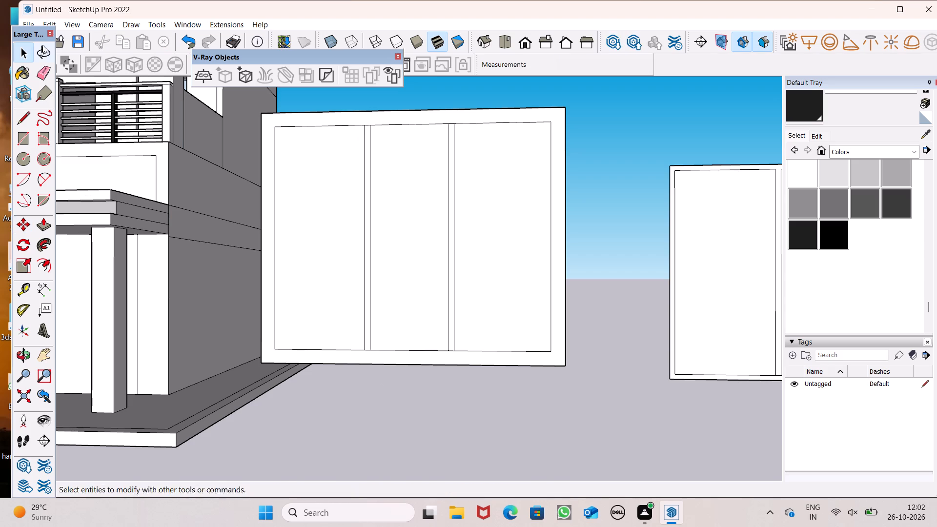
Erase the short edges between both mullions' upper ends and the top border of the three-pane frame.
left_click(44, 79)
scroll(288, 85, "up", 3)
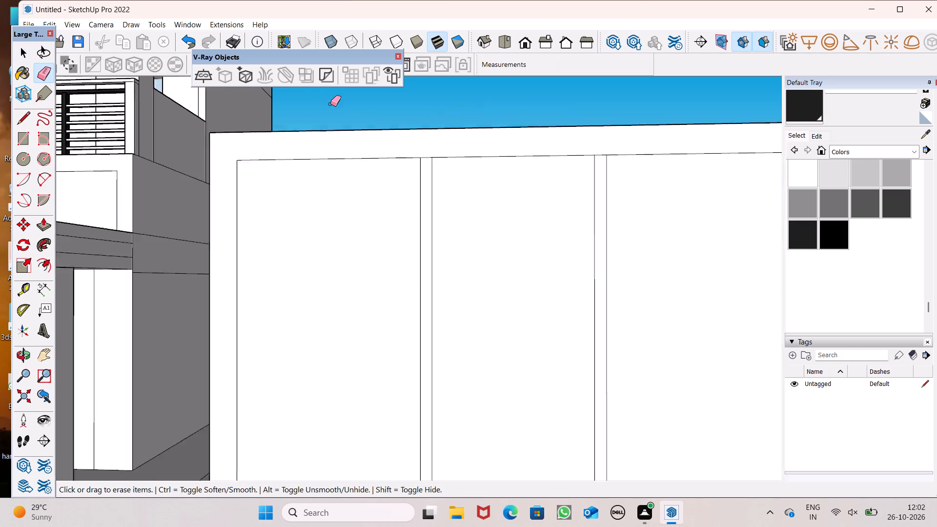
scroll(330, 104, "up", 2)
scroll(336, 125, "down", 2)
scroll(445, 186, "up", 3)
left_click_drag(439, 176, 438, 178)
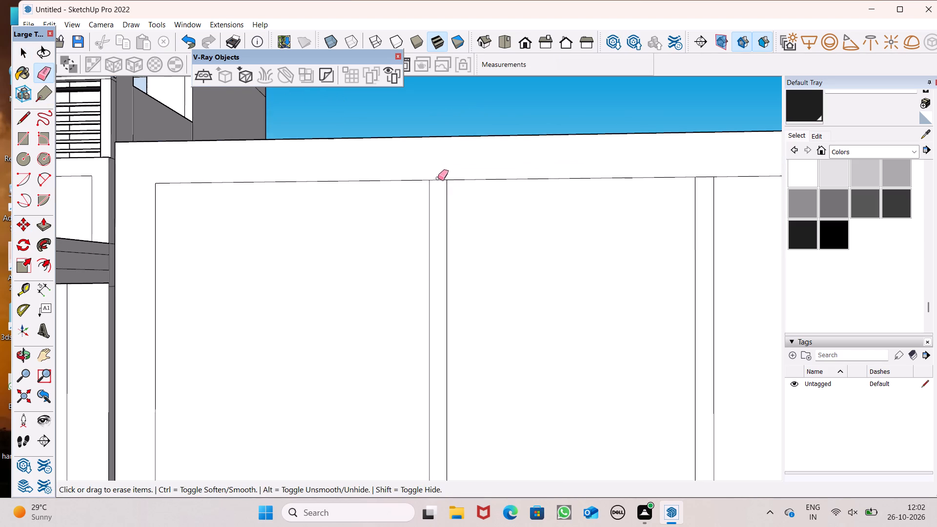
left_click_drag(438, 178, 436, 182)
scroll(412, 163, "down", 5)
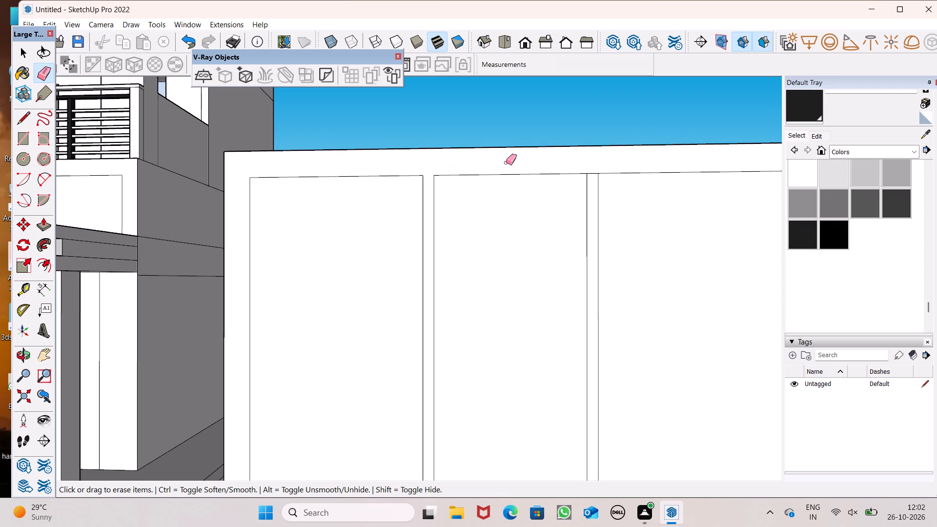
scroll(514, 165, "up", 4)
left_click(628, 170)
scroll(564, 163, "down", 7)
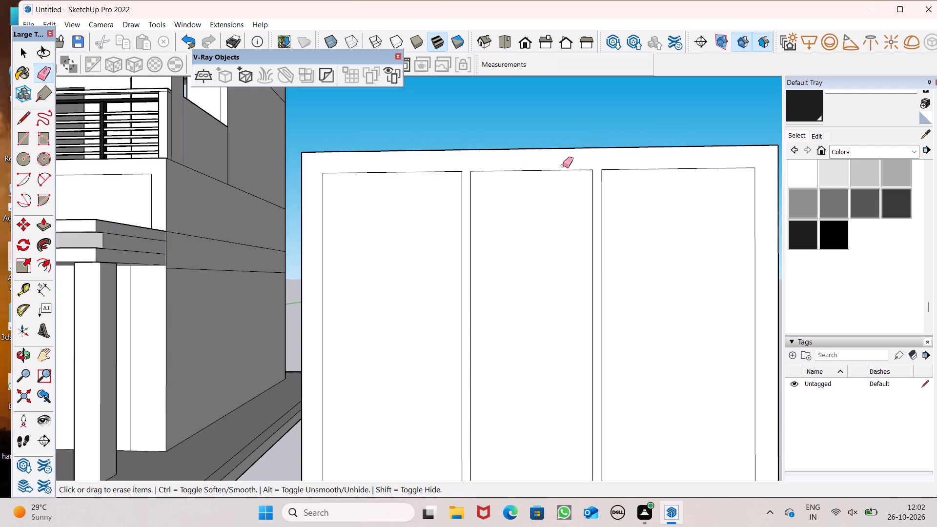
scroll(498, 159, "down", 3)
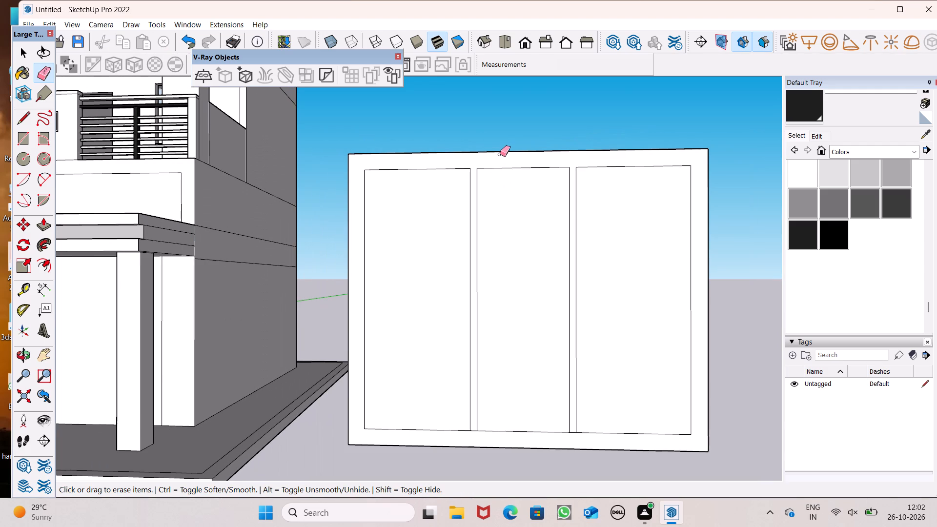
scroll(443, 167, "down", 2)
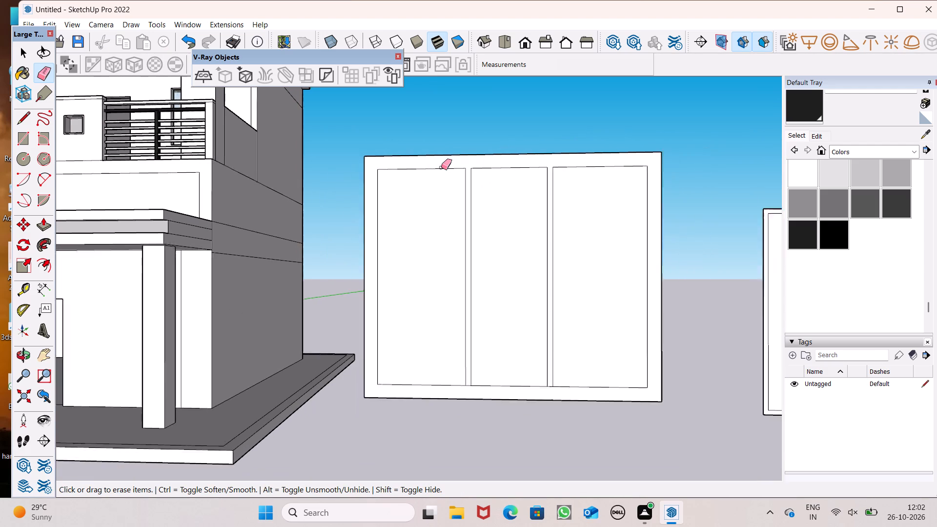
scroll(441, 167, "down", 8)
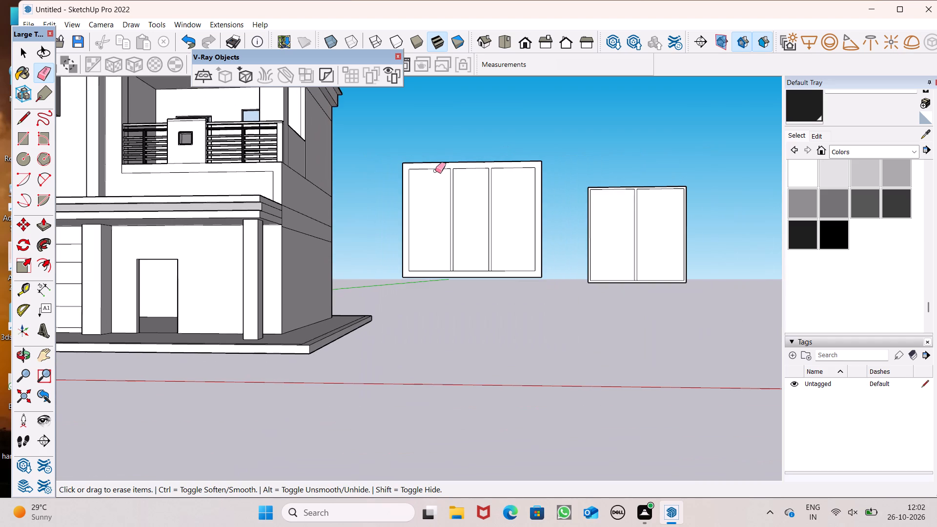
Paint all the panes of the square two-pane and three-pane windows with the Translucent Glass Gray material.
scroll(528, 186, "up", 2)
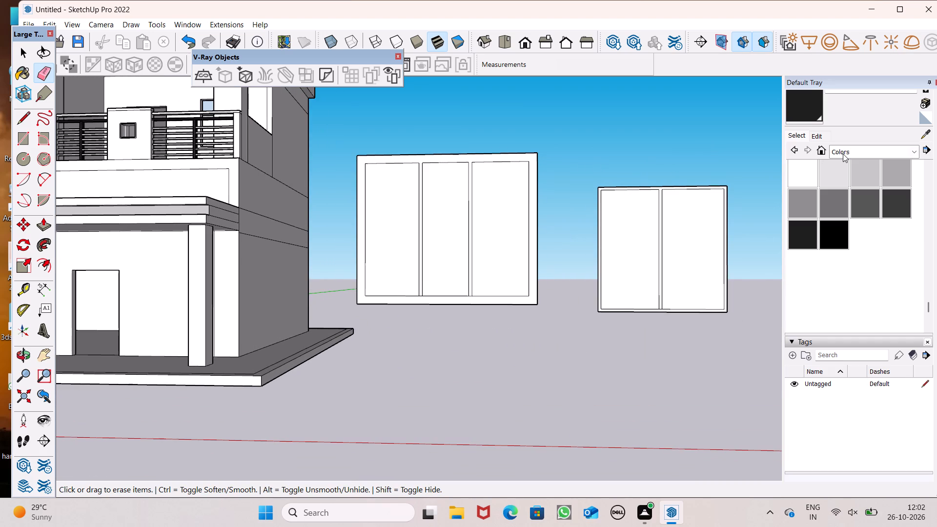
left_click(843, 154)
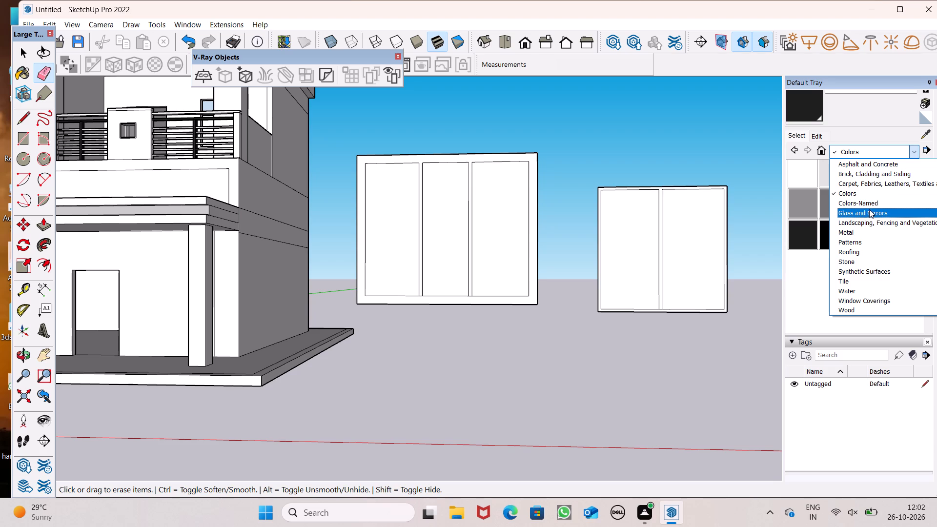
left_click(866, 212)
left_click(896, 215)
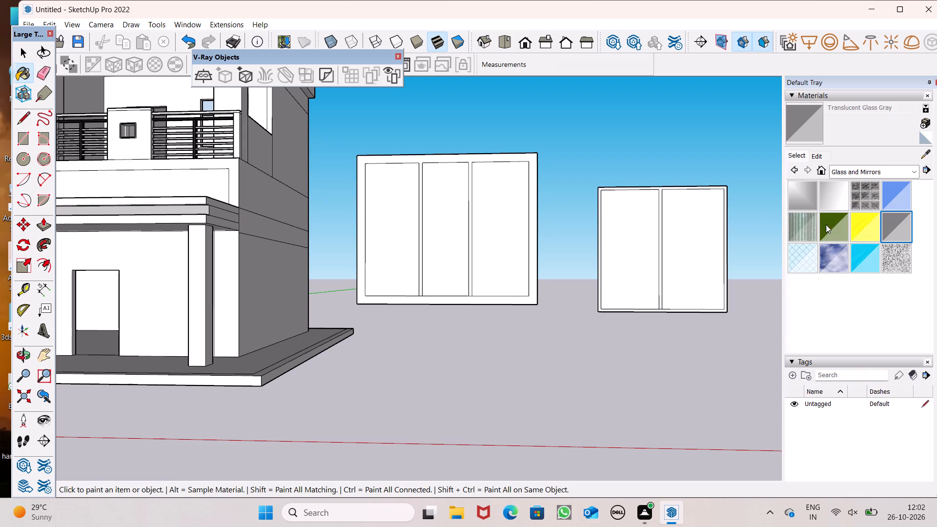
left_click(650, 243)
left_click(679, 241)
left_click(516, 214)
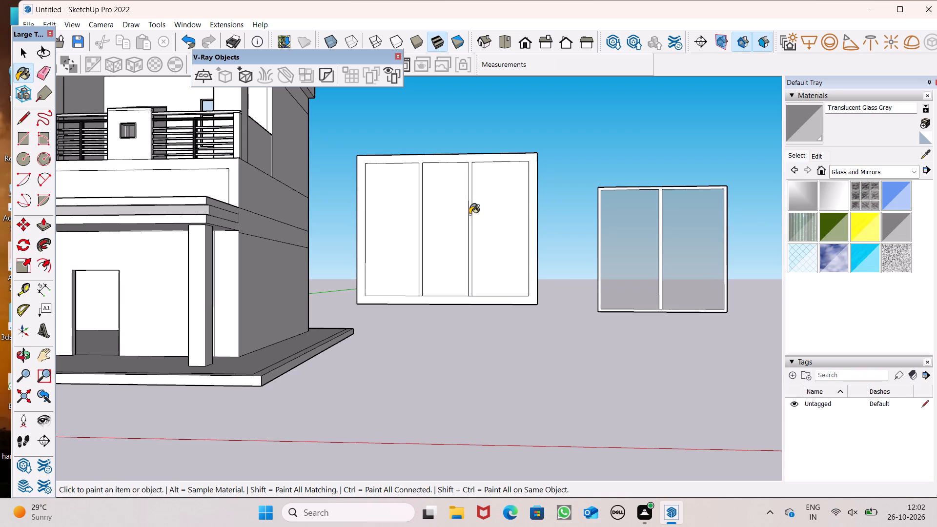
left_click(462, 214)
left_click(437, 214)
left_click(400, 215)
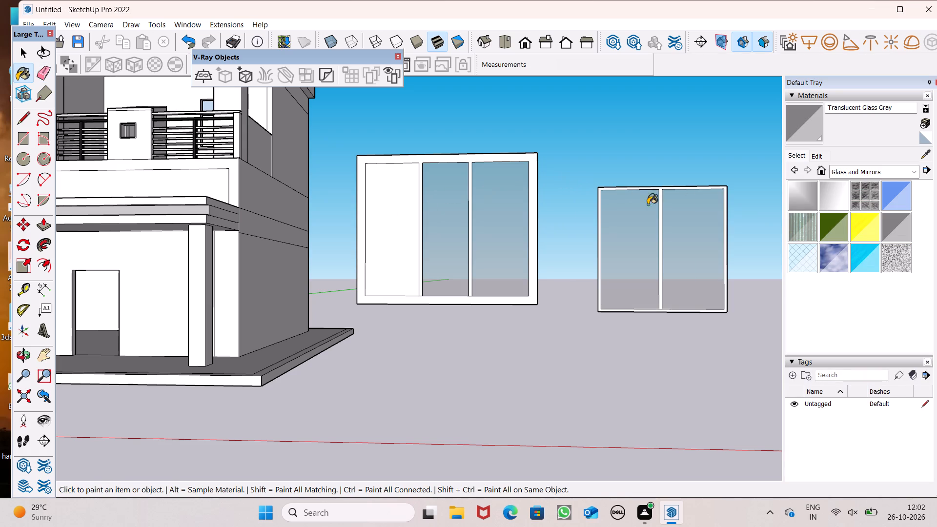
Paint the front faces of both window frames, including their mullions, with Color B08.
left_click(837, 168)
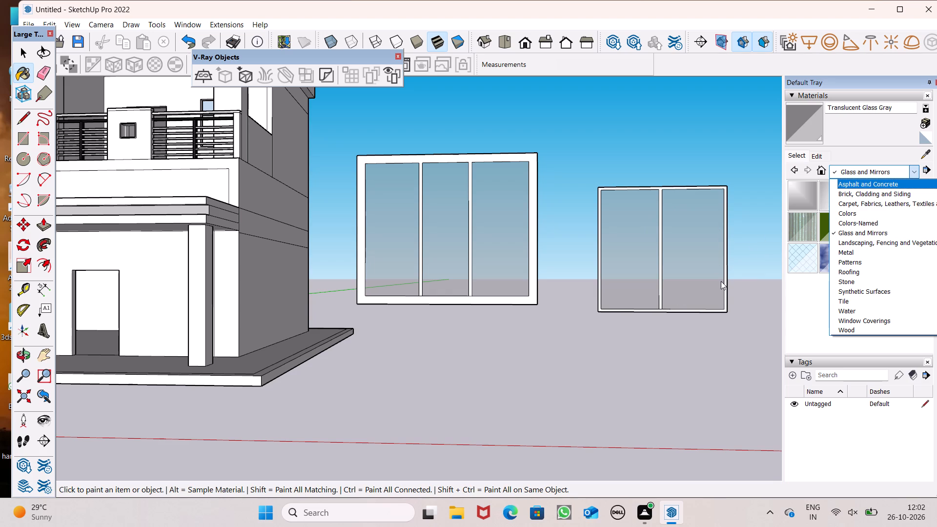
left_click(856, 216)
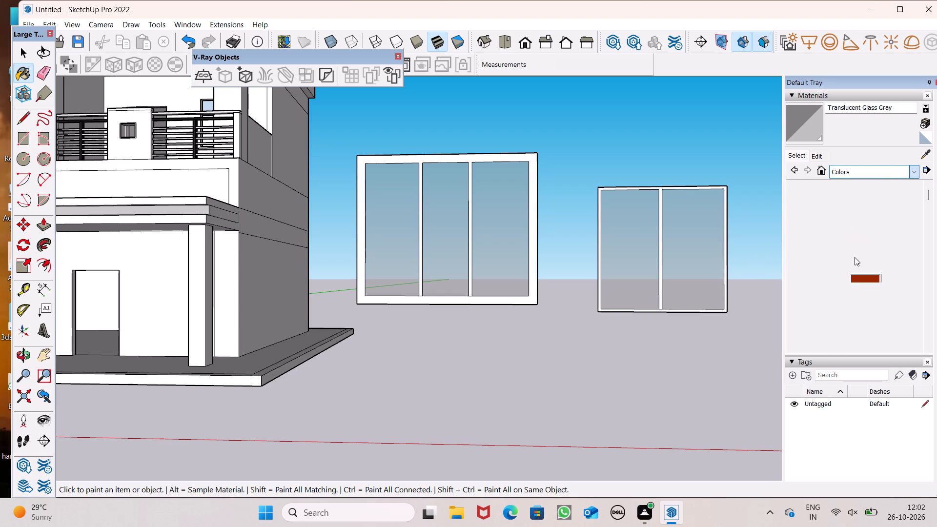
left_click(895, 286)
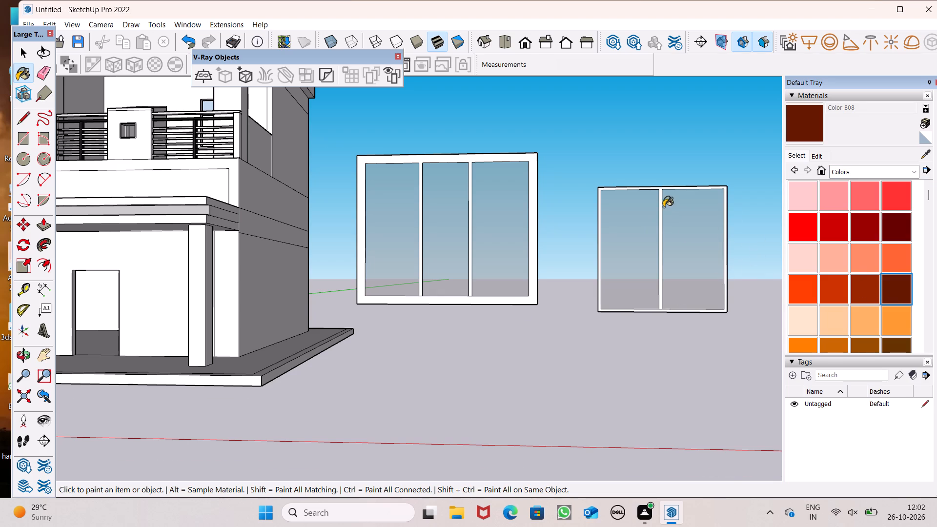
scroll(661, 204, "up", 14)
left_click(657, 172)
scroll(669, 176, "down", 7)
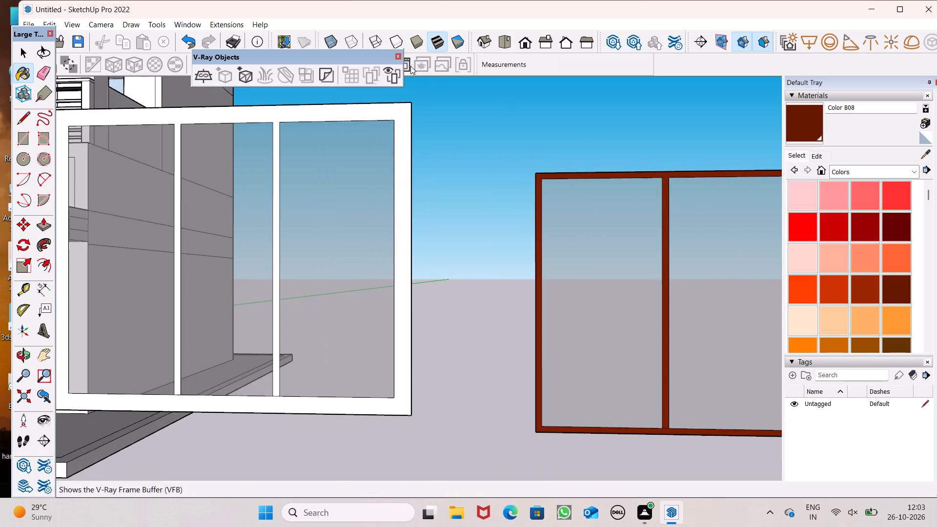
scroll(374, 108, "up", 2)
left_click(376, 108)
scroll(407, 141, "down", 7)
Paint the back faces of both window frames with Color B08 as well.
middle_click_drag(507, 262, 298, 268)
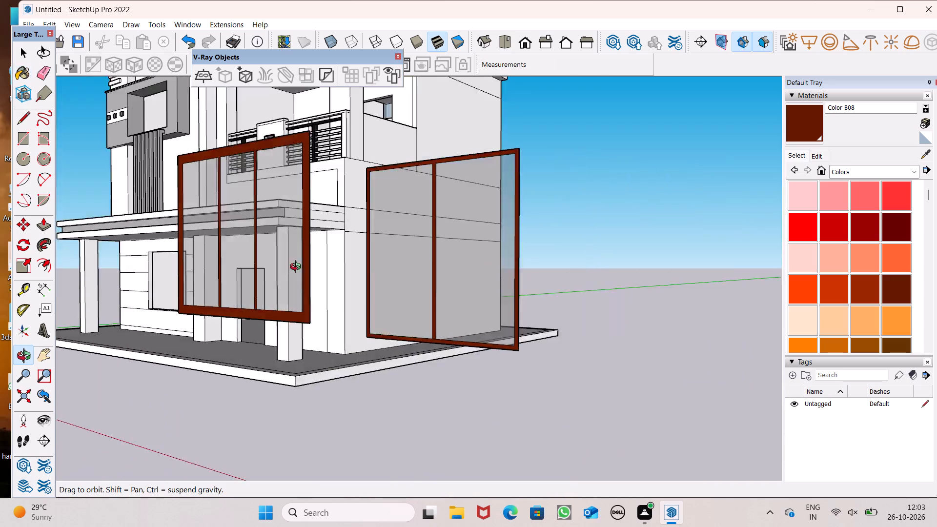
middle_click_drag(298, 268, 0, 244)
scroll(0, 244, "up", 8)
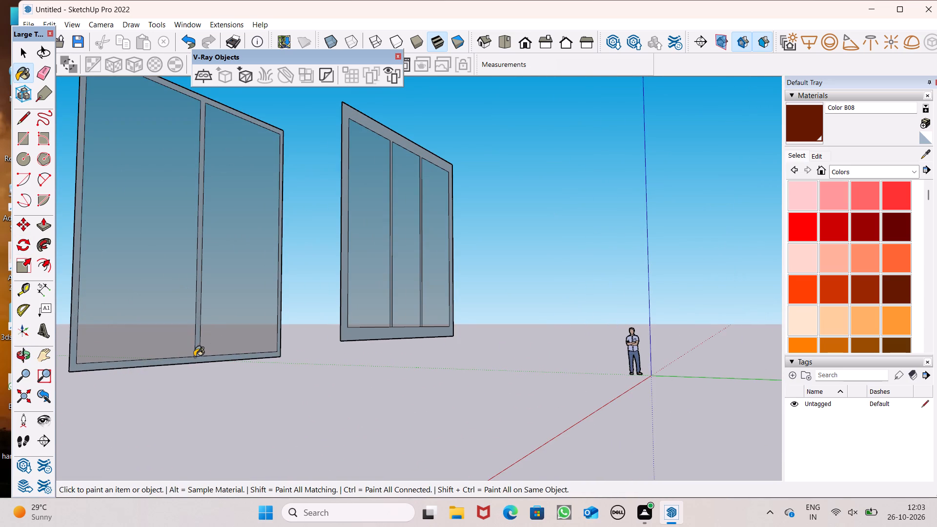
scroll(187, 361, "up", 7)
left_click(207, 345)
scroll(185, 336, "down", 5)
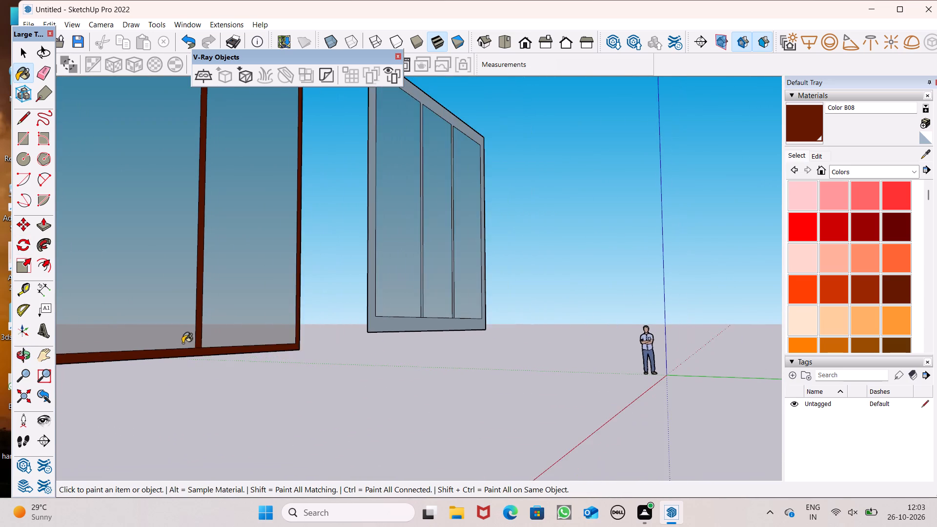
scroll(343, 313, "up", 5)
scroll(352, 318, "down", 4)
left_click(441, 345)
scroll(418, 330, "down", 6)
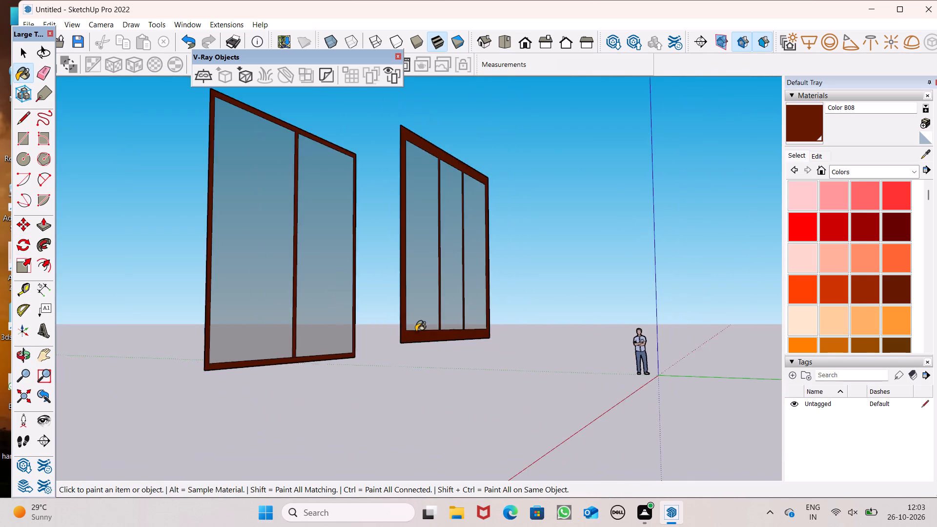
Push/Pull the three-pane window's frame out by about 7 11/16".
middle_click_drag(404, 336, 774, 369)
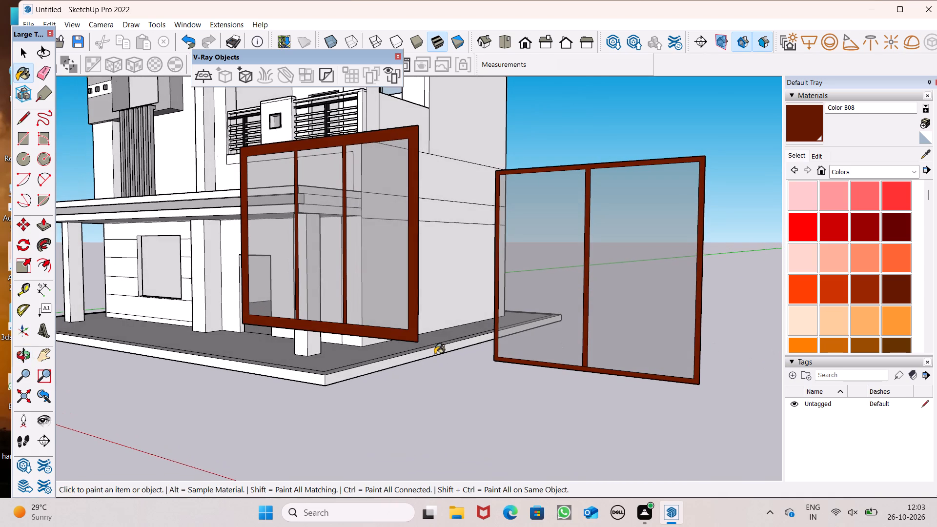
left_click(48, 230)
scroll(83, 247, "down", 4)
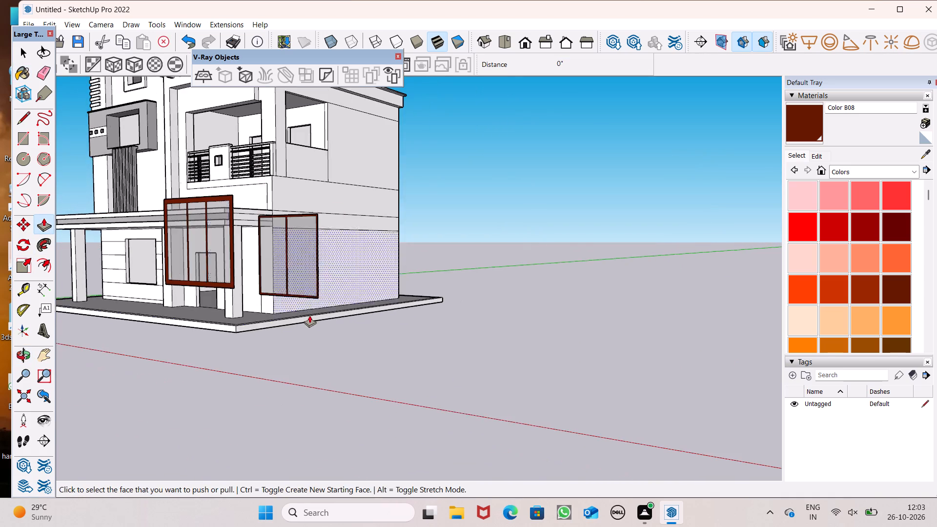
middle_click_drag(310, 316, 172, 350)
scroll(269, 276, "down", 5)
middle_click_drag(267, 315, 101, 334)
scroll(140, 235, "up", 7)
scroll(107, 281, "up", 7)
scroll(160, 304, "up", 9)
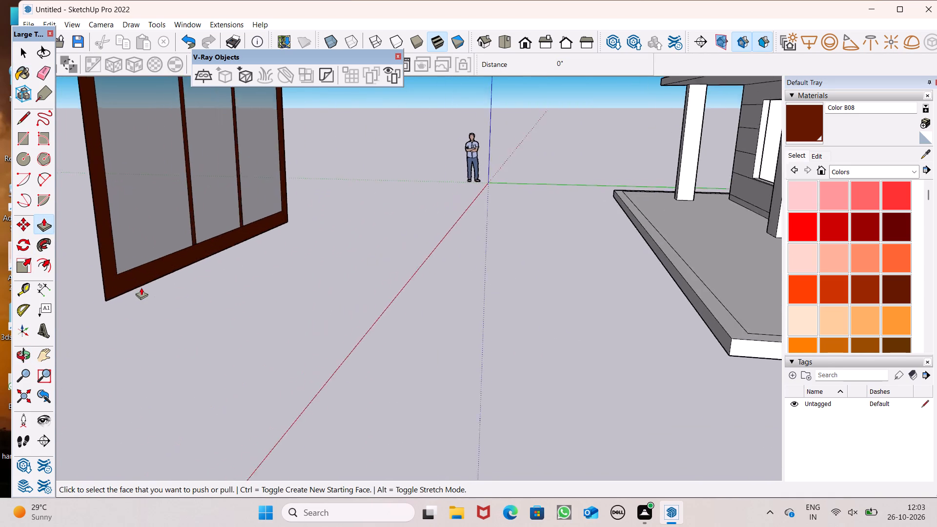
scroll(141, 287, "up", 2)
left_click_drag(125, 286, 183, 281)
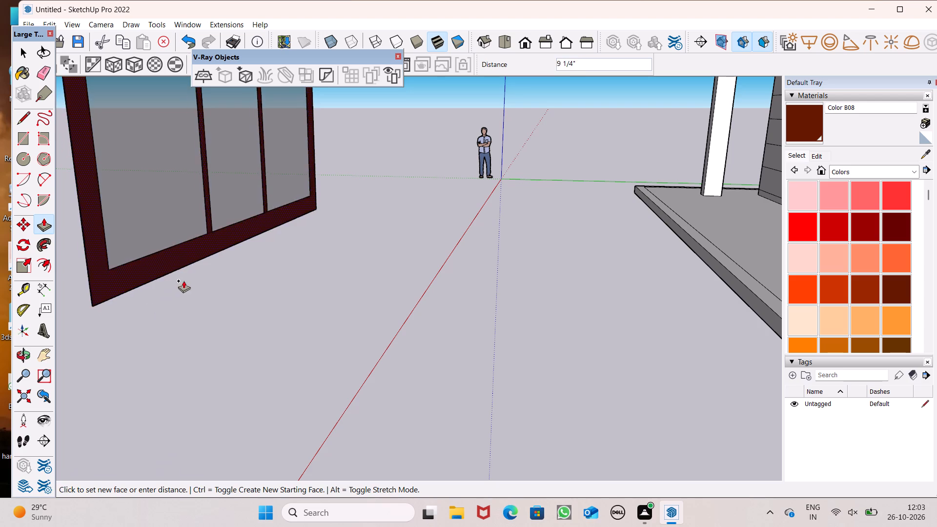
left_click_drag(183, 281, 173, 274)
Push/Pull the square two-pane window's frame out by about 1 13/16".
scroll(273, 250, "down", 6)
middle_click_drag(270, 252, 450, 270)
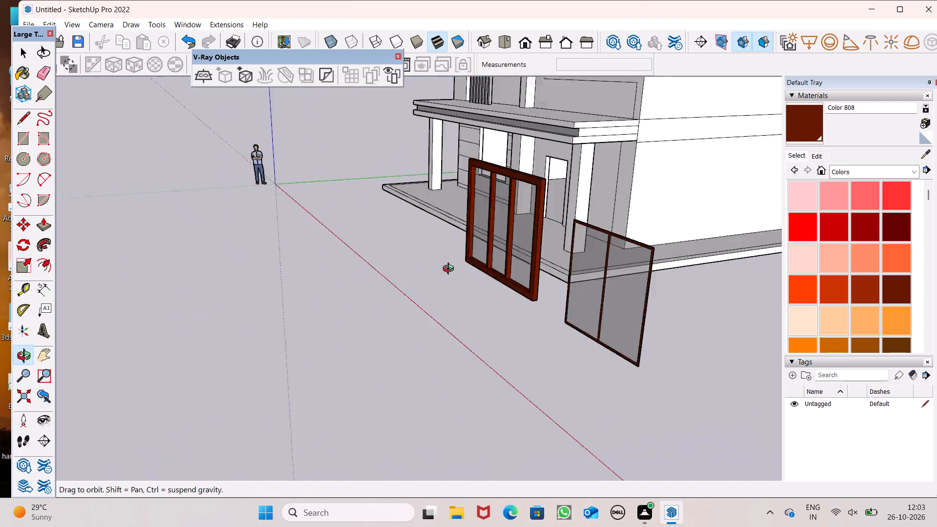
middle_click_drag(450, 270, 300, 258)
scroll(201, 313, "up", 5)
middle_click_drag(219, 310, 407, 315)
scroll(191, 294, "down", 5)
middle_click_drag(166, 299, 221, 332)
scroll(13, 282, "down", 6)
scroll(663, 250, "up", 1)
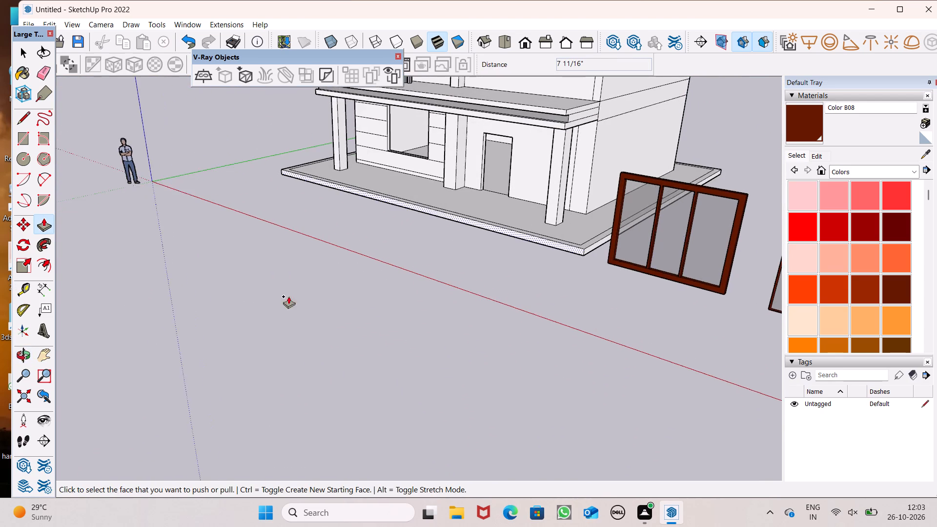
scroll(138, 347, "down", 6)
scroll(420, 324, "up", 8)
scroll(603, 411, "up", 7)
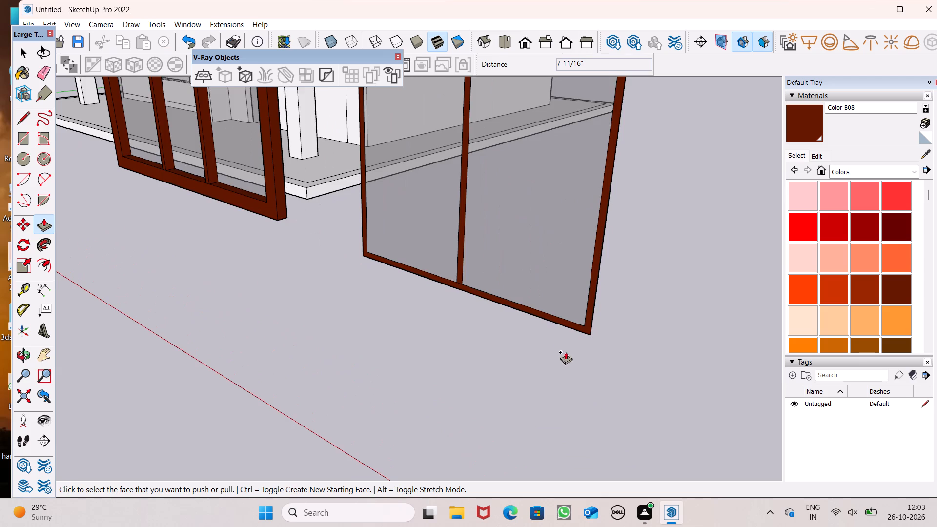
scroll(569, 295, "up", 6)
left_click_drag(597, 334, 588, 344)
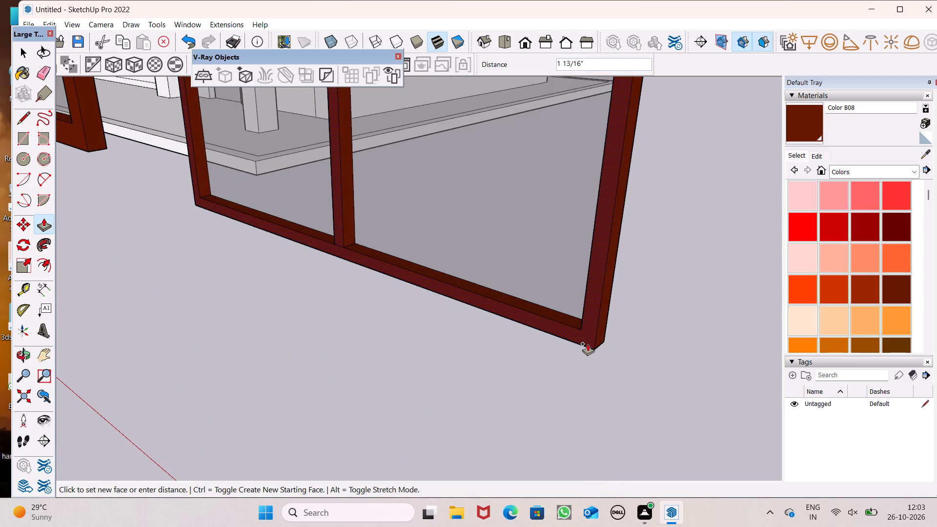
left_click_drag(588, 344, 587, 345)
Make the whole square two-pane window, frame and glass together, into a group.
key("space")
scroll(419, 329, "down", 7)
middle_click_drag(432, 341, 617, 263)
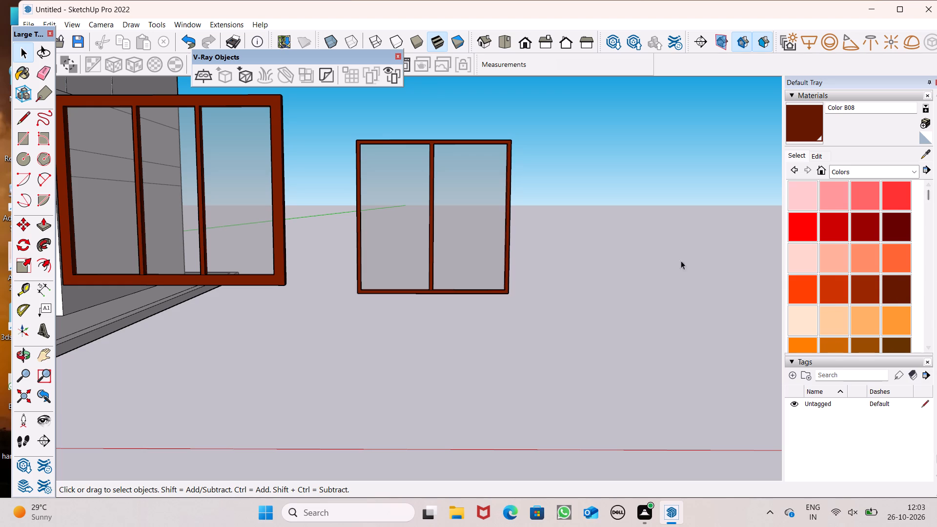
scroll(530, 208, "down", 5)
scroll(568, 241, "up", 2)
triple_click(519, 242)
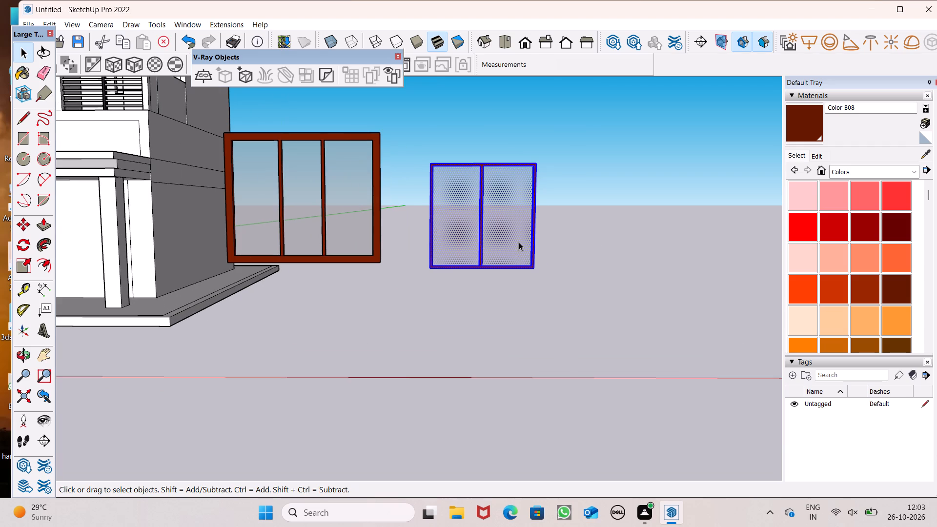
left_click(519, 242)
right_click(521, 241)
left_click(576, 341)
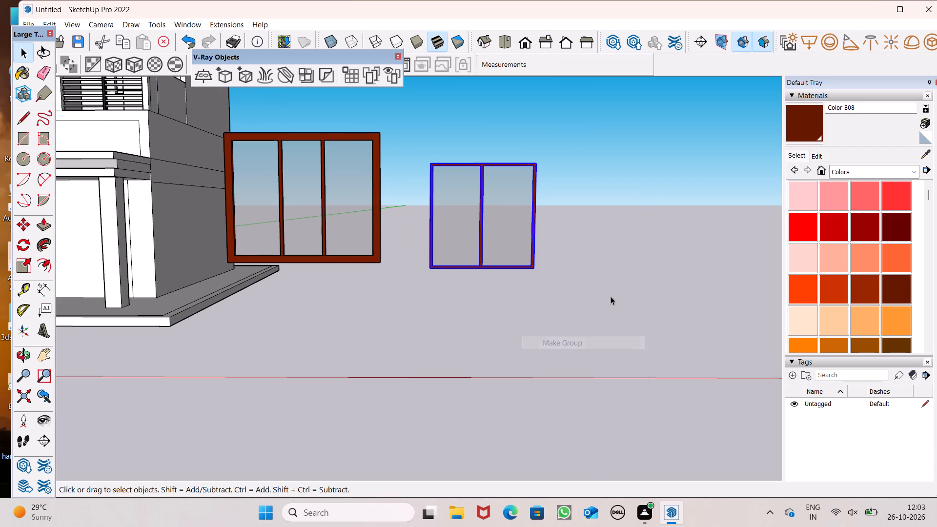
left_click(611, 294)
Make the whole three-pane window, frame and glass together, into a group.
triple_click(327, 230)
right_click(328, 231)
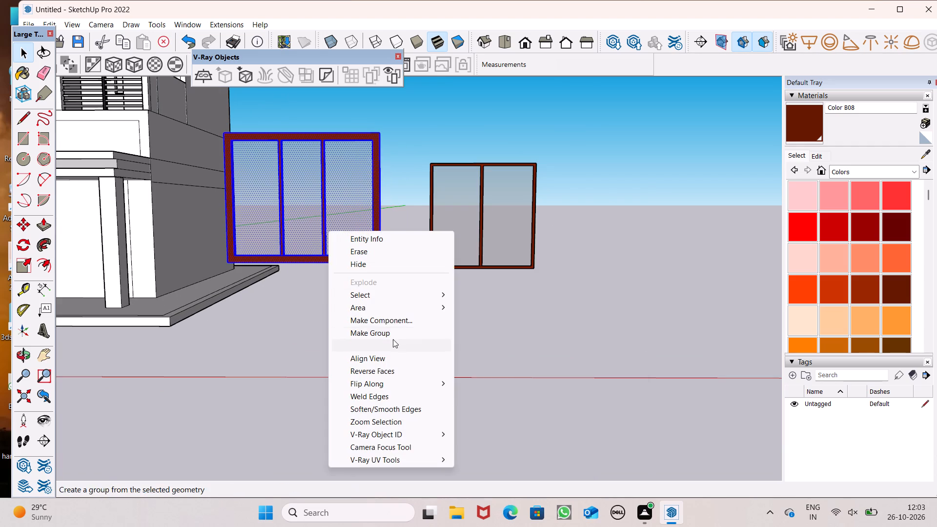
left_click(396, 335)
scroll(521, 301, "down", 2)
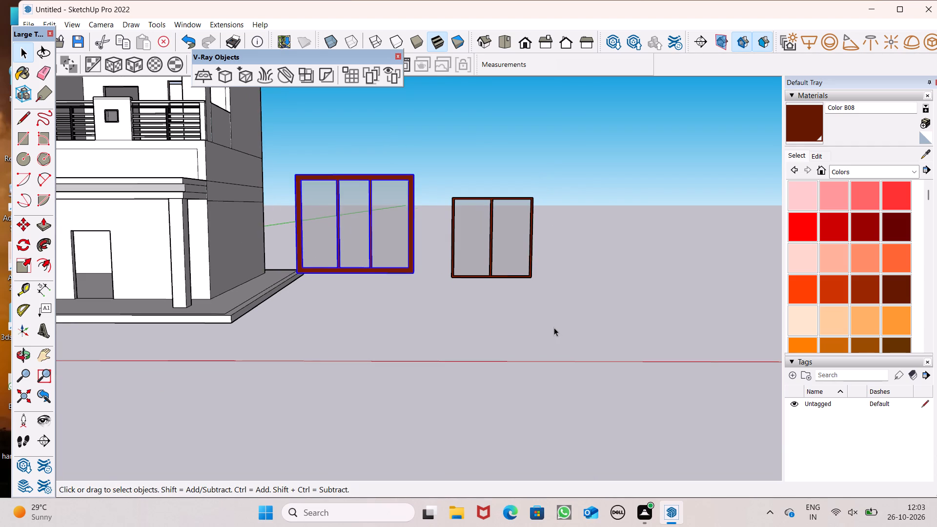
scroll(557, 329, "up", 1)
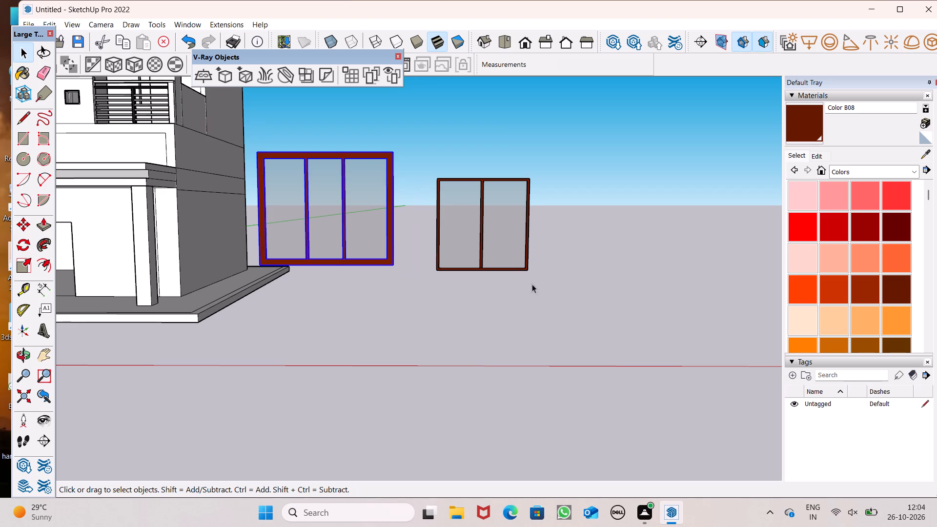
left_click(474, 256)
left_click(374, 241)
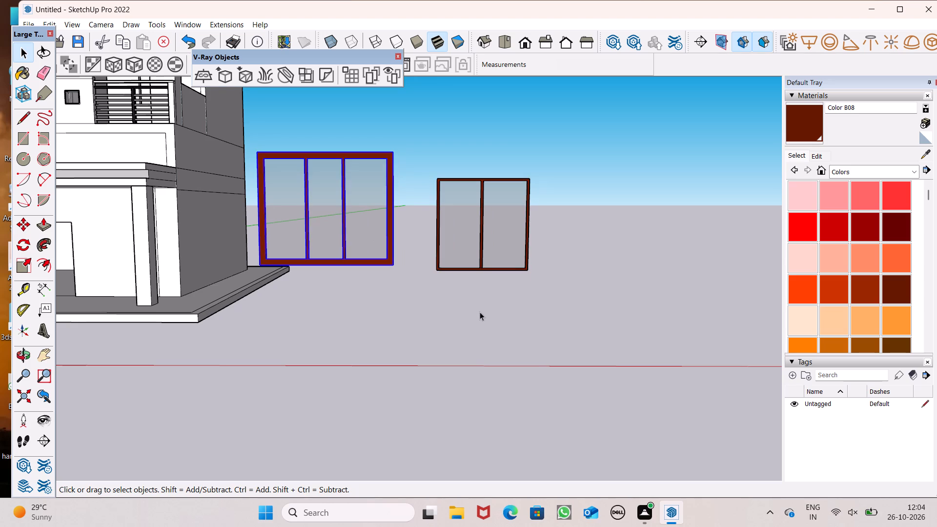
left_click(480, 309)
Examine the frame depth of both windows from the side and compare the windows with the house's openings.
scroll(480, 277, "down", 4)
middle_click_drag(463, 308, 91, 347)
scroll(441, 312, "up", 1)
scroll(163, 283, "up", 7)
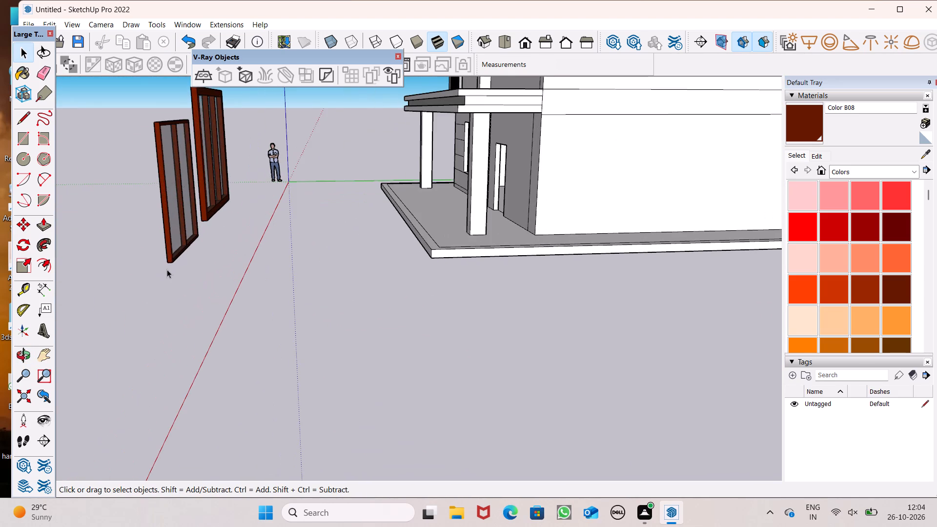
scroll(168, 260, "up", 11)
scroll(187, 263, "down", 5)
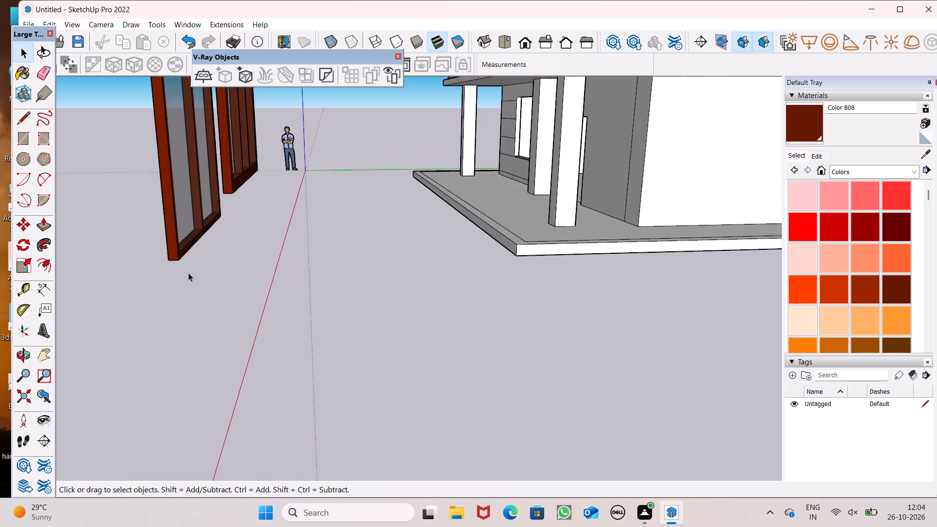
scroll(188, 273, "down", 6)
middle_click_drag(200, 291, 468, 365)
scroll(304, 322, "down", 4)
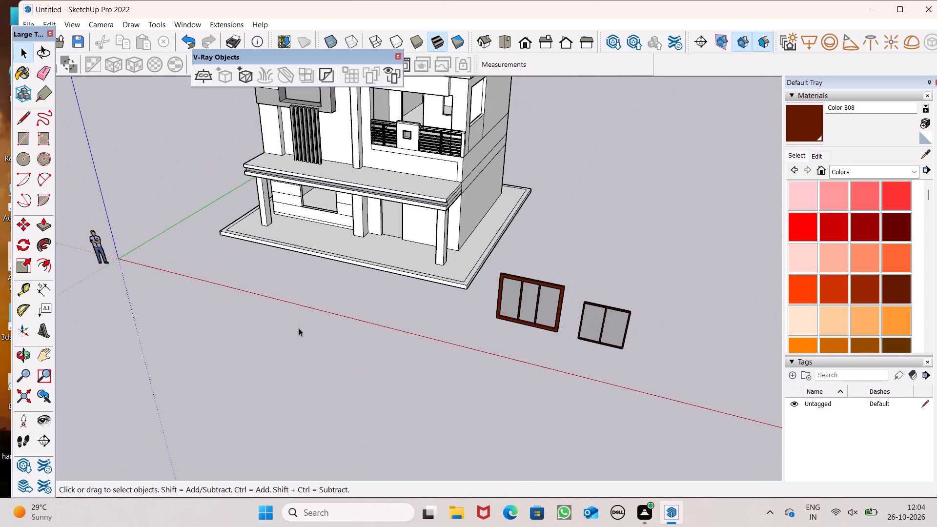
scroll(241, 314, "down", 6)
middle_click_drag(276, 307, 291, 274)
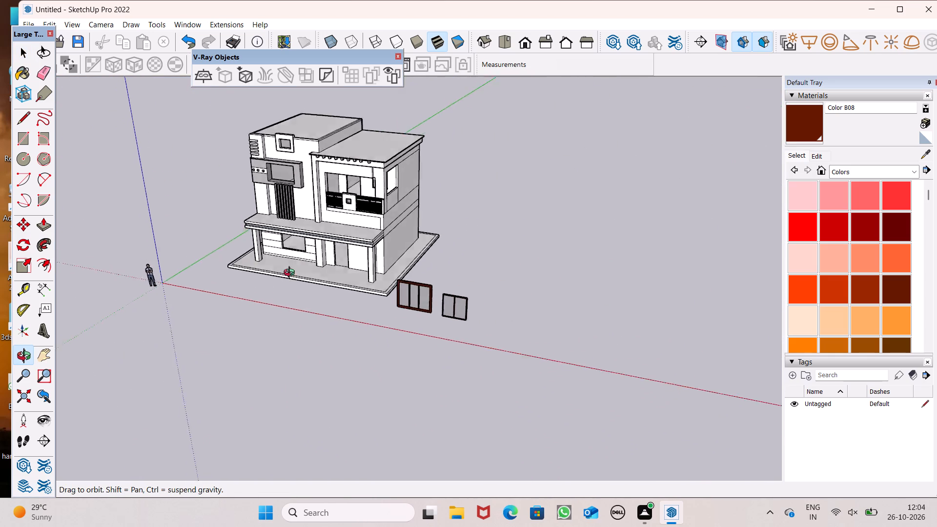
middle_click_drag(291, 274, 420, 263)
Move the three-pane window group about 42' 3 3/4" over to the house, in front of the ground-floor window opening.
scroll(411, 282, "up", 4)
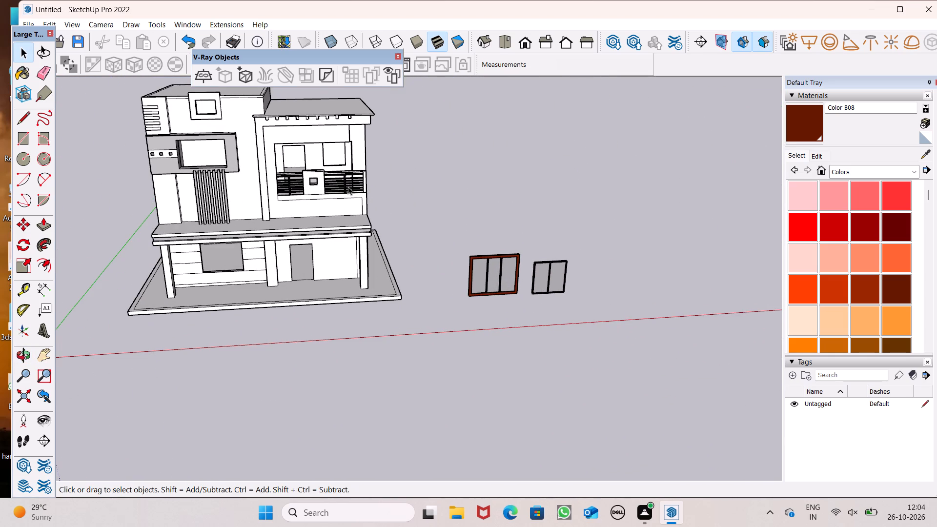
scroll(426, 221, "up", 2)
middle_click_drag(422, 262, 407, 193)
scroll(467, 247, "up", 1)
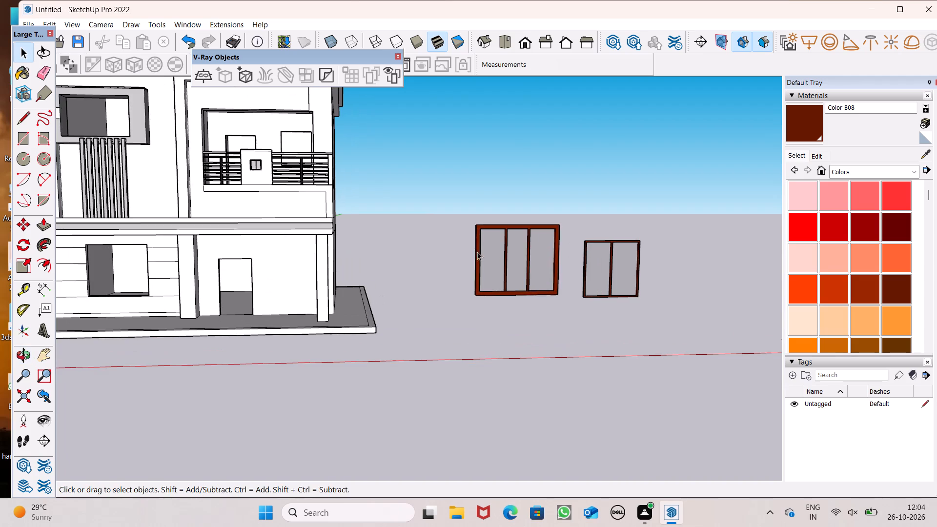
scroll(477, 252, "up", 1)
left_click(493, 265)
key("n")
key("BackSpace")
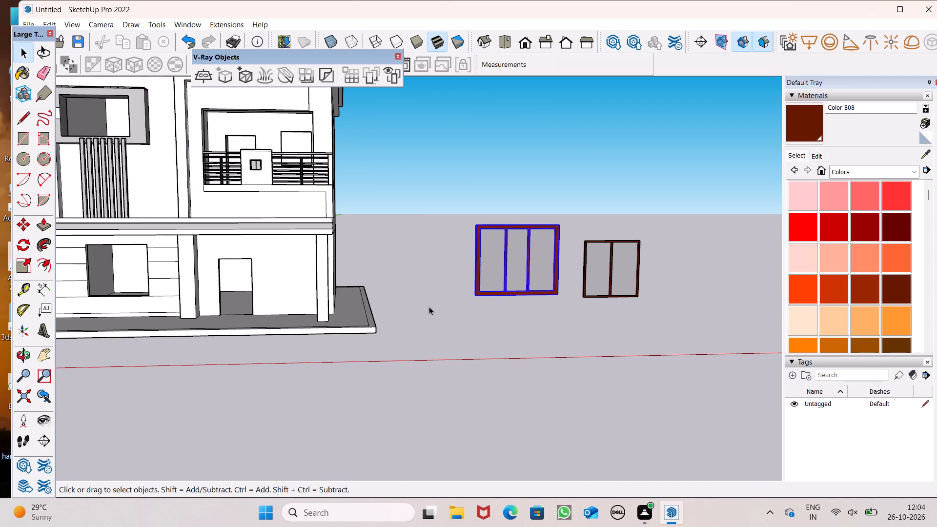
key("m")
key("Return")
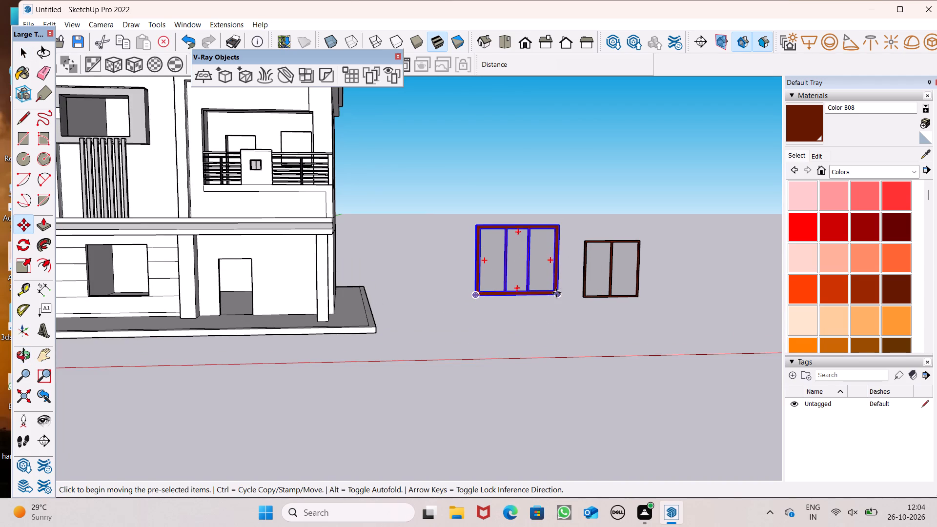
left_click_drag(556, 293, 155, 329)
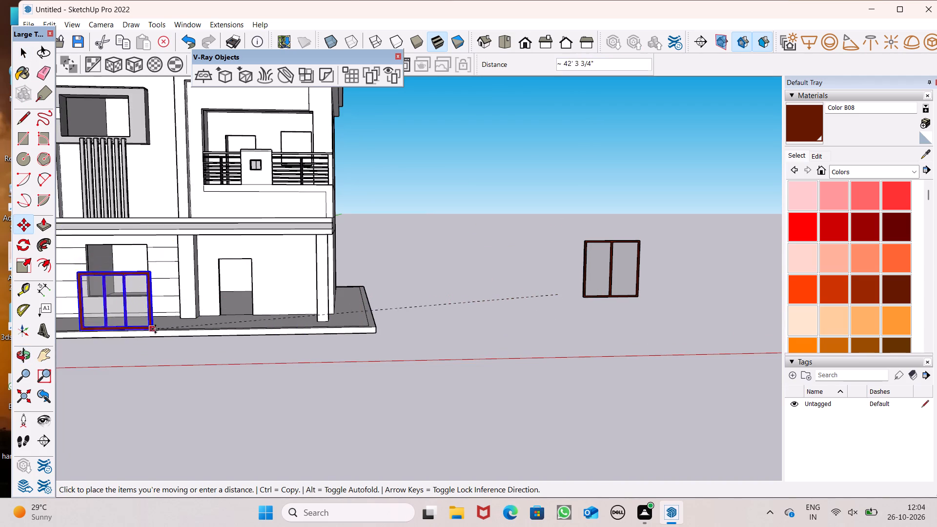
left_click_drag(155, 329, 147, 328)
Scale the three-pane window down uniformly by a factor of about 0.44, and deselect it.
scroll(349, 244, "down", 3)
middle_click_drag(330, 255, 322, 229)
scroll(330, 229, "down", 2)
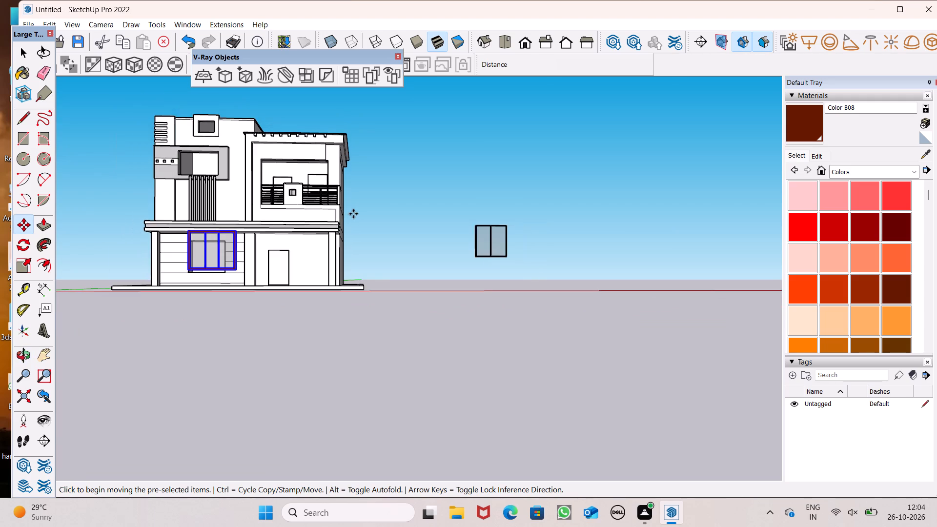
middle_click_drag(363, 226, 367, 268)
scroll(260, 299, "up", 2)
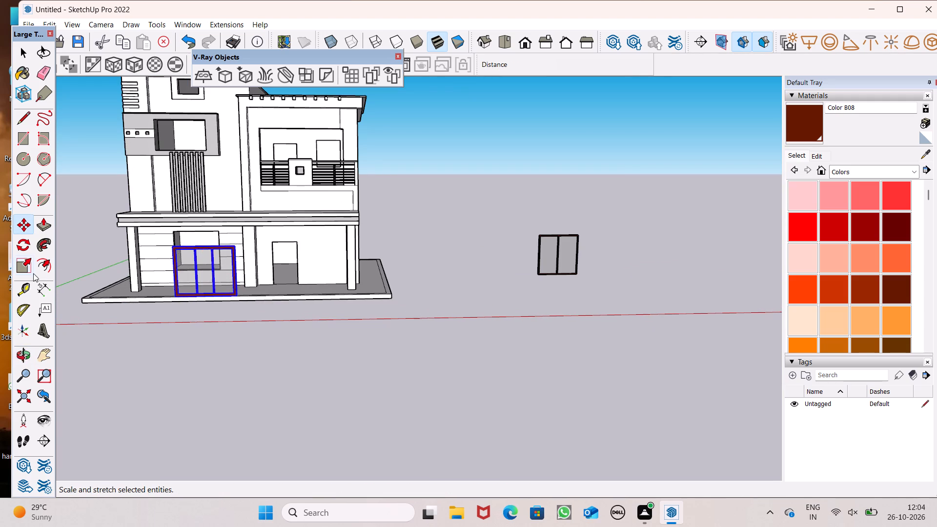
left_click(22, 268)
scroll(182, 238, "up", 6)
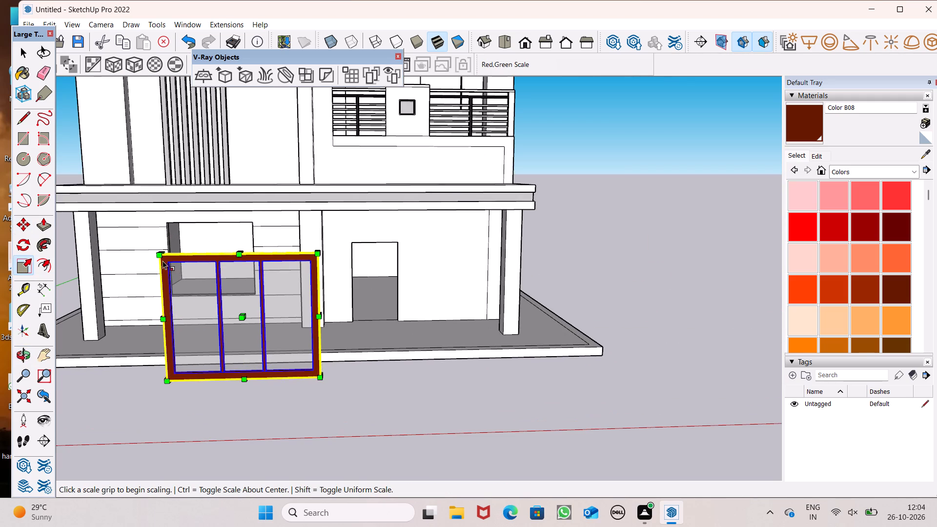
left_click_drag(164, 257, 246, 331)
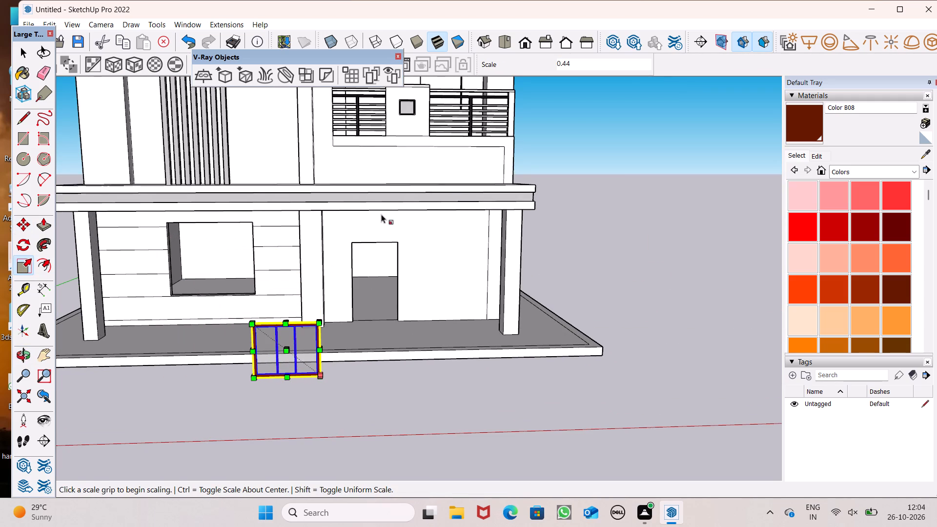
scroll(432, 269, "down", 1)
key("space")
left_click(505, 402)
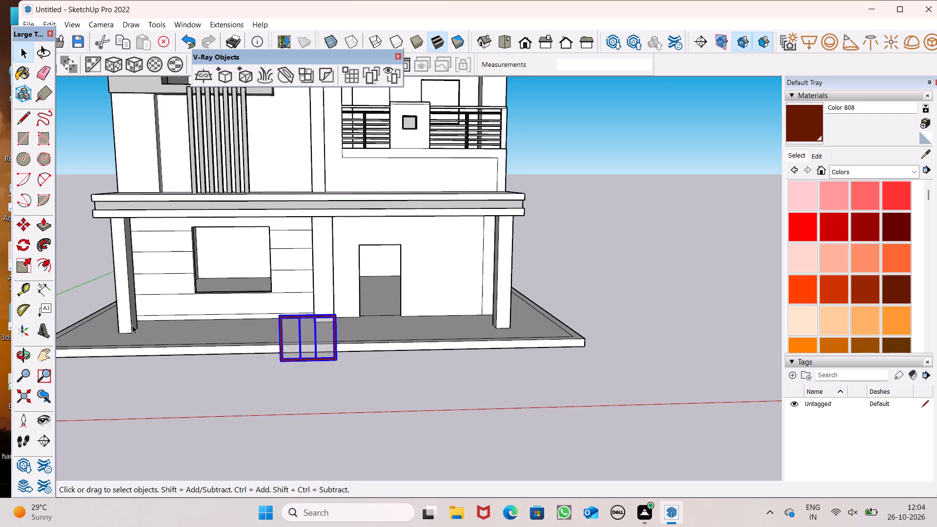
Move the reduced three-pane window about 24' 11 1/2" to the ground-floor window opening's lower corner nearest the door.
scroll(2, 324, "up", 1)
key("m")
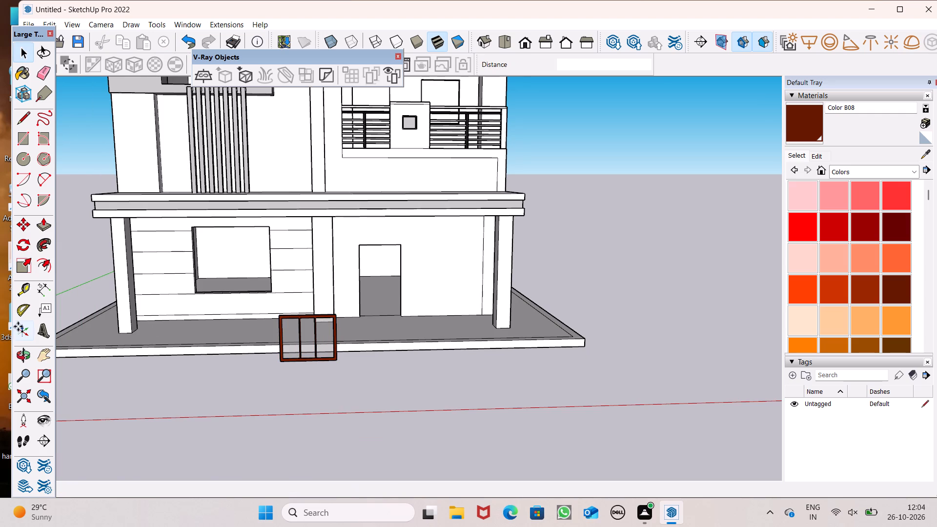
key("Return")
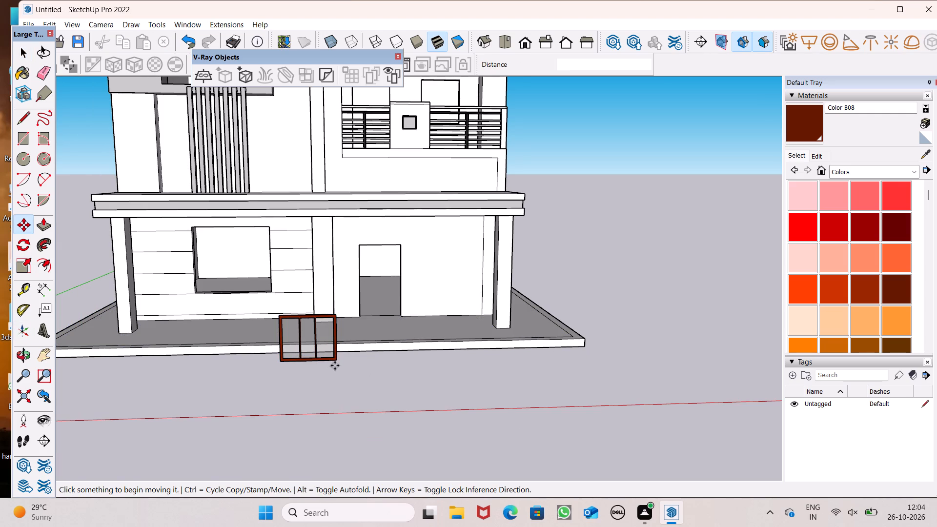
left_click_drag(335, 358, 267, 288)
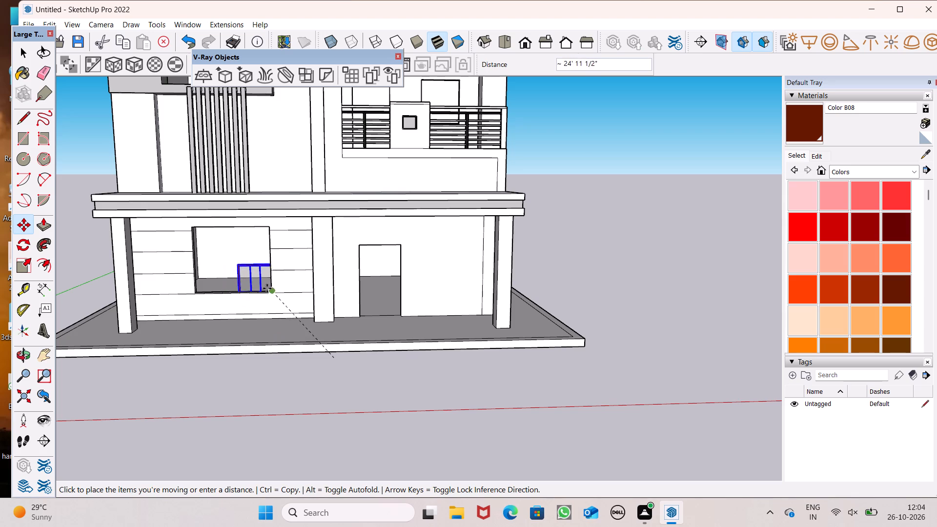
left_click_drag(267, 288, 270, 285)
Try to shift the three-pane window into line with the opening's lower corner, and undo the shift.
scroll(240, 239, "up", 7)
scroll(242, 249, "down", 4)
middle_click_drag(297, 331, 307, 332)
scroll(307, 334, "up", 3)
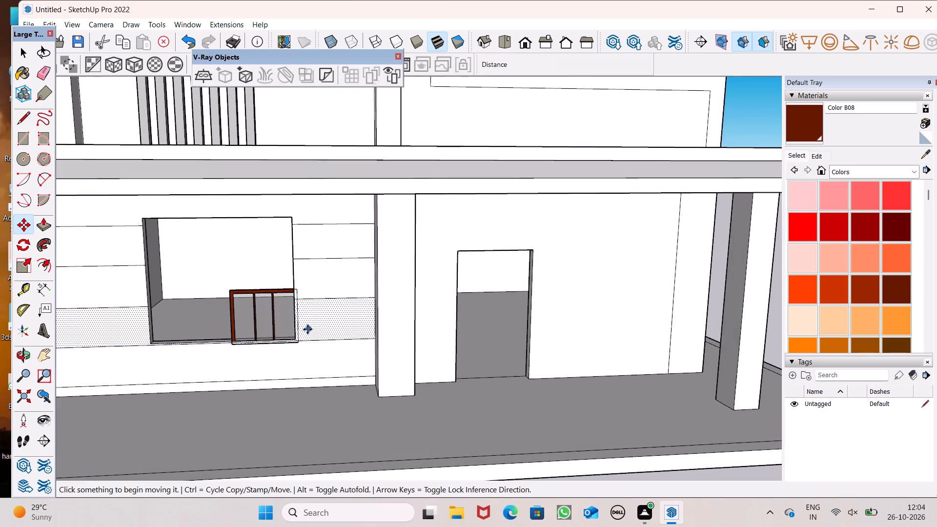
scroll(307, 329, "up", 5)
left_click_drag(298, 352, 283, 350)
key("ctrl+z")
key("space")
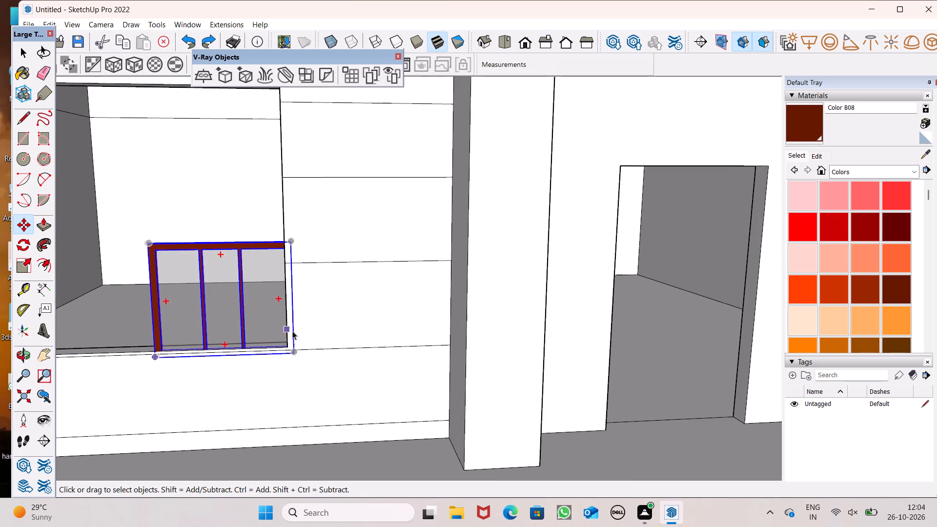
Move the three-pane window about 2 5/8" so its lower outer corner sits on the opening's lower corner nearest the door.
scroll(357, 306, "down", 2)
left_click(259, 306)
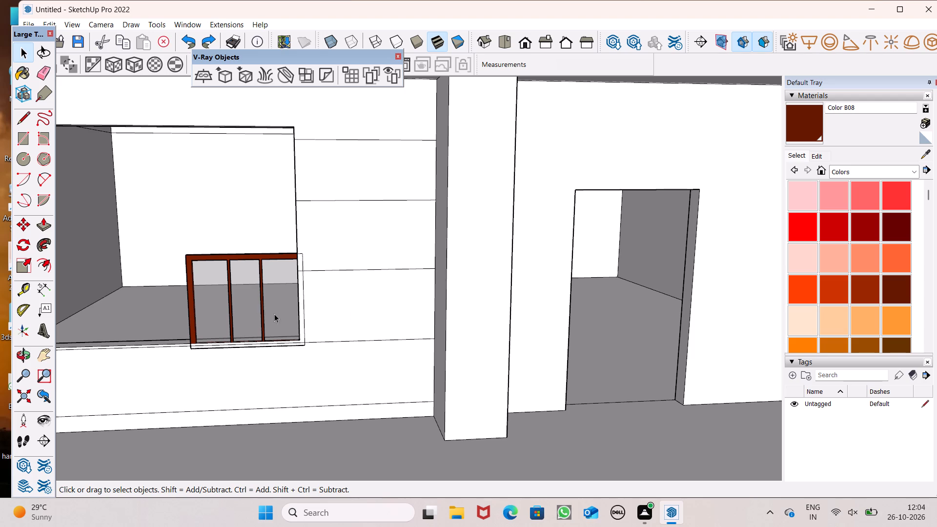
key("m")
key("Return")
scroll(303, 351, "up", 6)
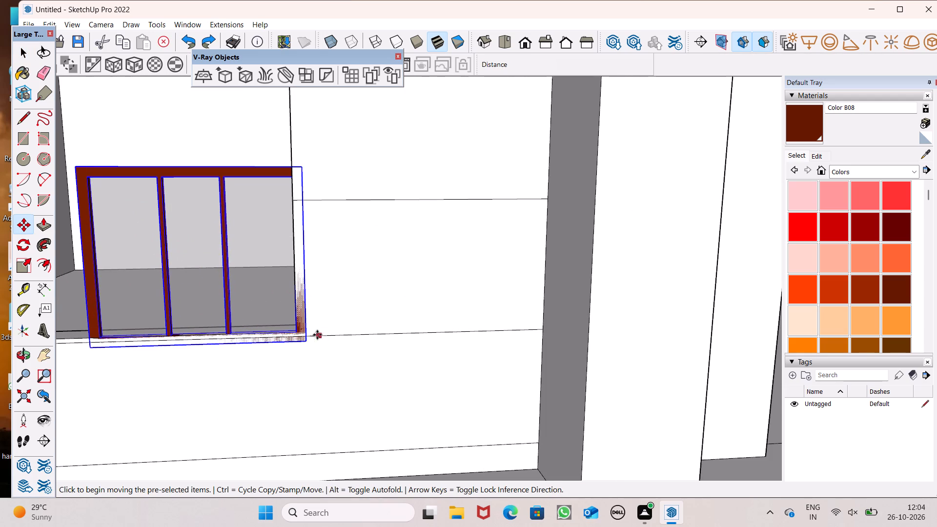
left_click_drag(306, 341, 291, 332)
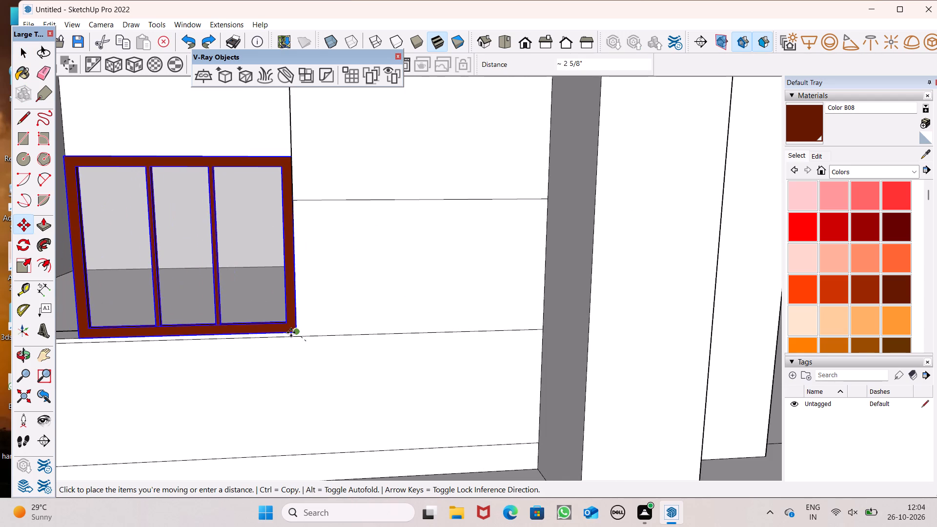
left_click_drag(291, 332, 293, 332)
Scale the three-pane window along the green axis to deepen its frame into the wall opening.
scroll(415, 217, "down", 4)
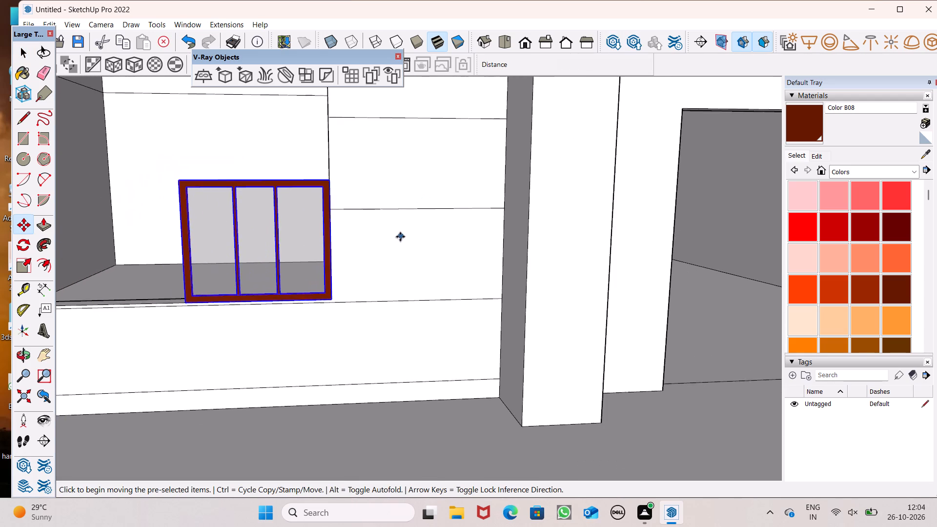
scroll(400, 237, "down", 5)
middle_click_drag(384, 286, 502, 317)
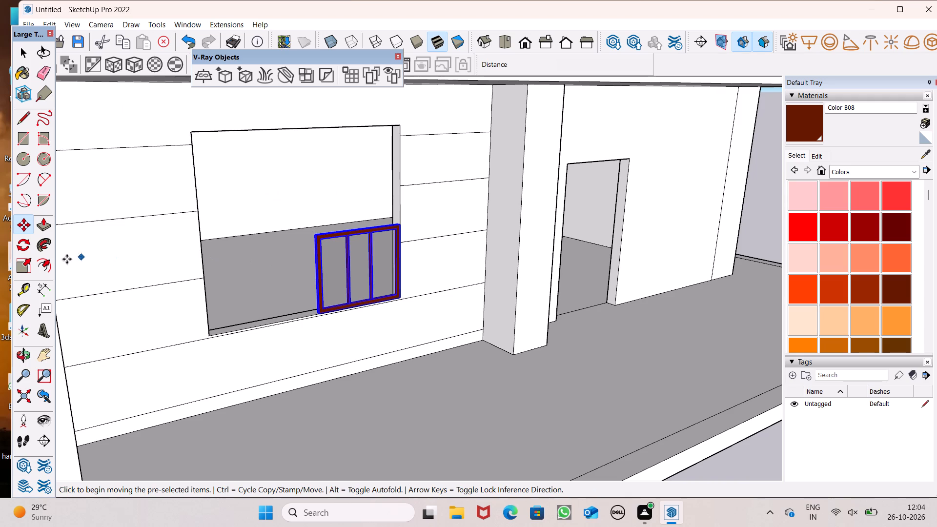
left_click(27, 269)
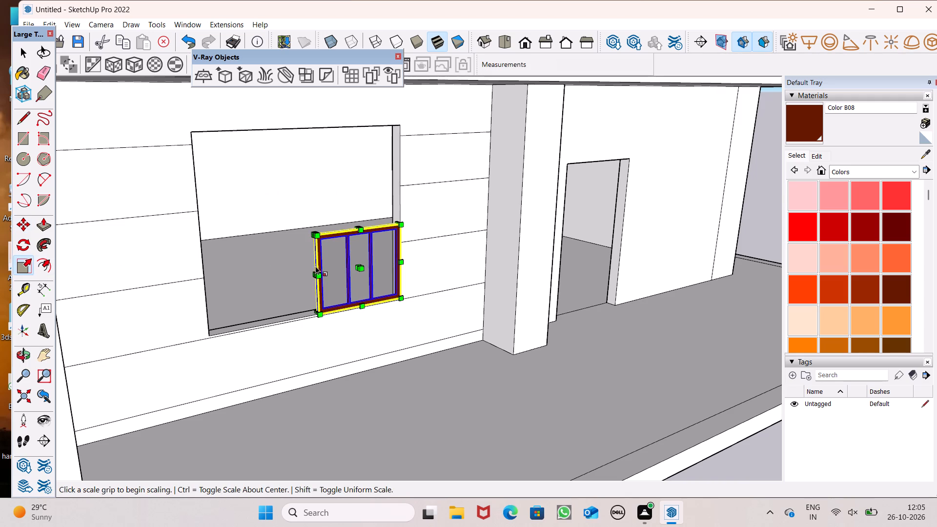
middle_click_drag(317, 269, 374, 283)
scroll(373, 284, "up", 1)
scroll(326, 288, "up", 3)
scroll(365, 248, "down", 2)
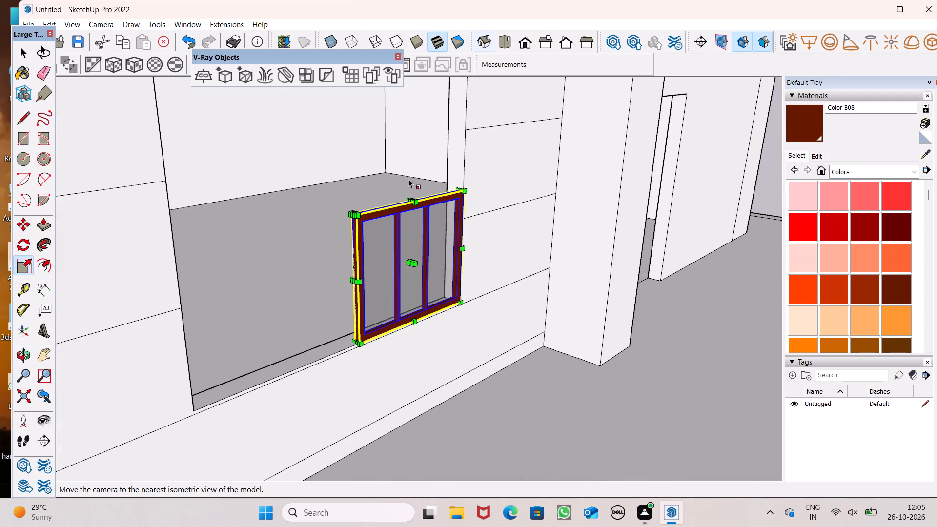
scroll(407, 195, "down", 1)
scroll(336, 270, "up", 5)
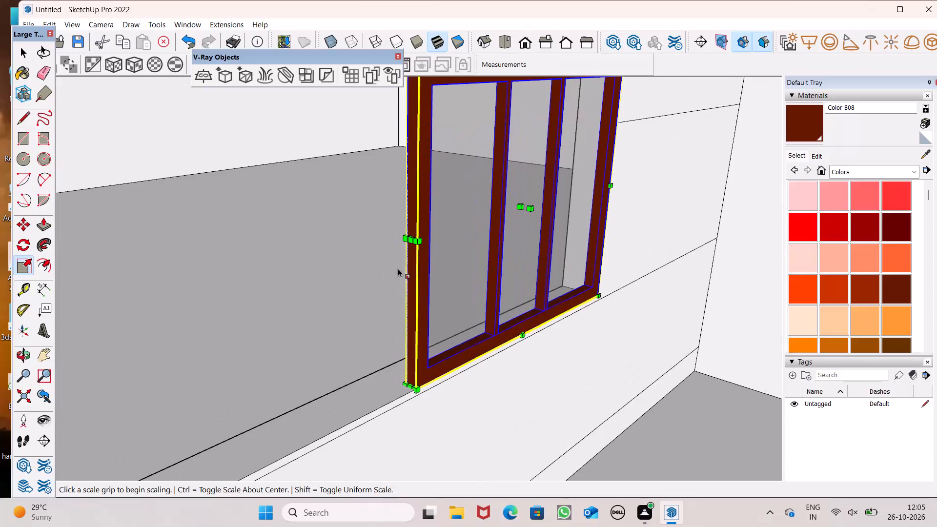
middle_click(442, 277)
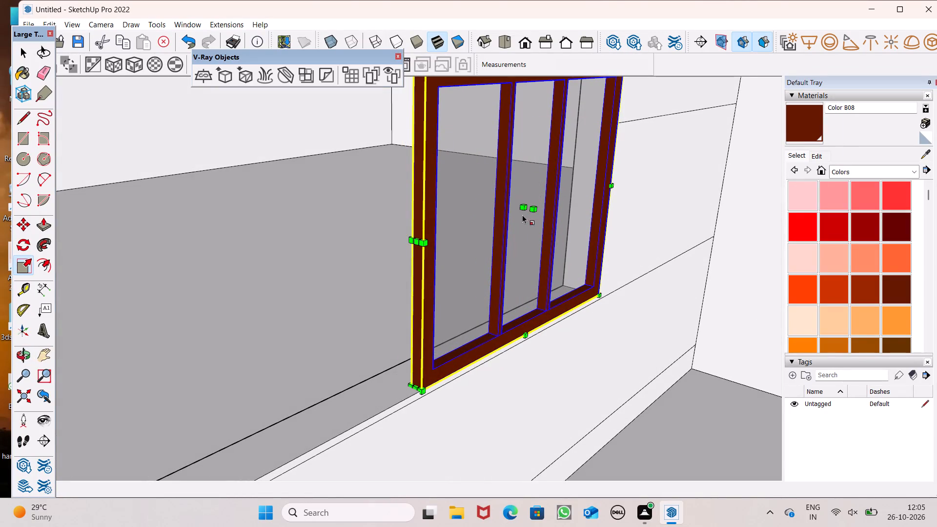
left_click_drag(524, 210, 510, 207)
left_click(510, 207)
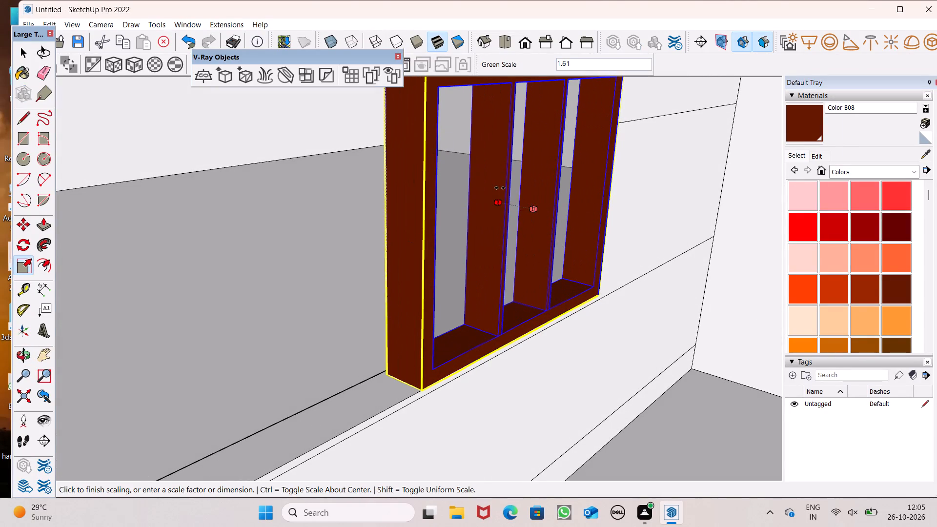
left_click(506, 192)
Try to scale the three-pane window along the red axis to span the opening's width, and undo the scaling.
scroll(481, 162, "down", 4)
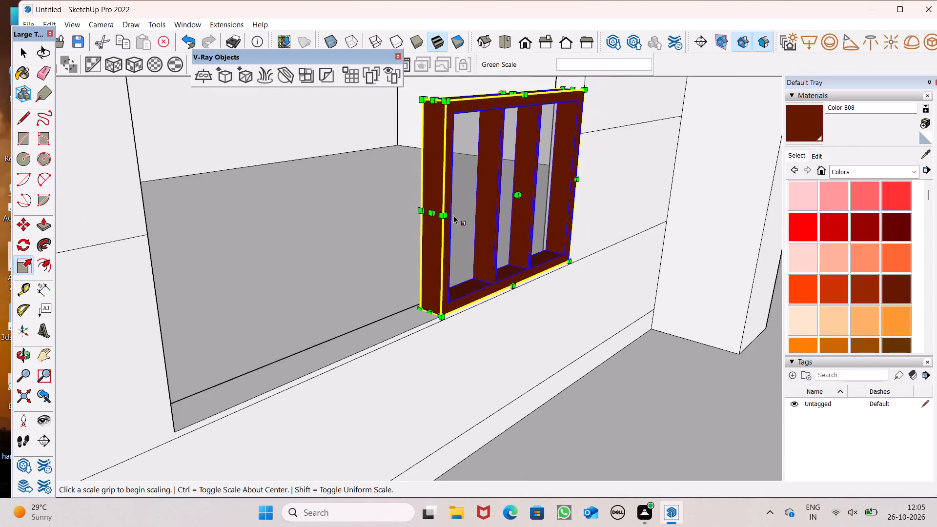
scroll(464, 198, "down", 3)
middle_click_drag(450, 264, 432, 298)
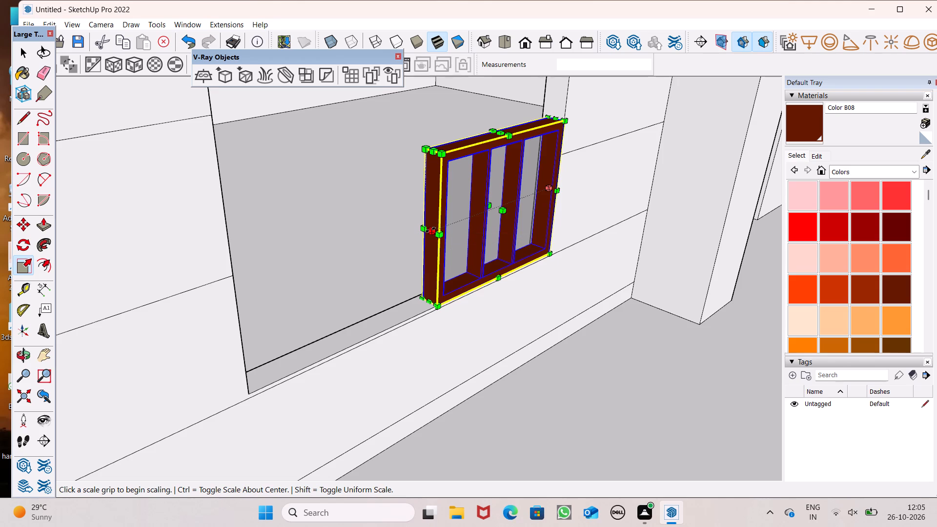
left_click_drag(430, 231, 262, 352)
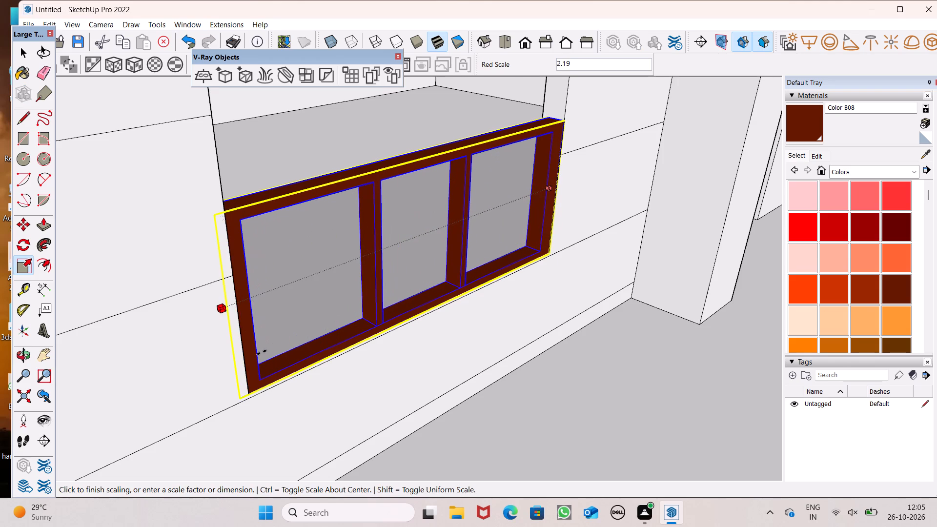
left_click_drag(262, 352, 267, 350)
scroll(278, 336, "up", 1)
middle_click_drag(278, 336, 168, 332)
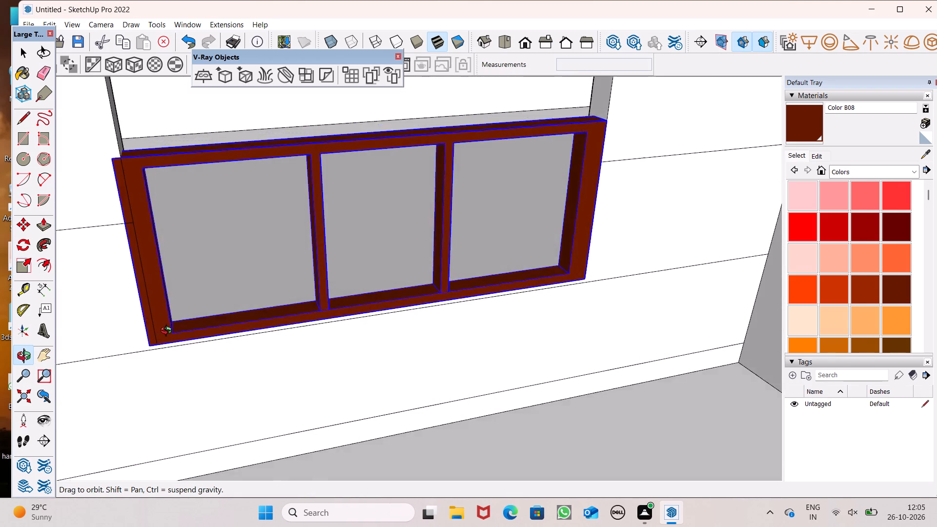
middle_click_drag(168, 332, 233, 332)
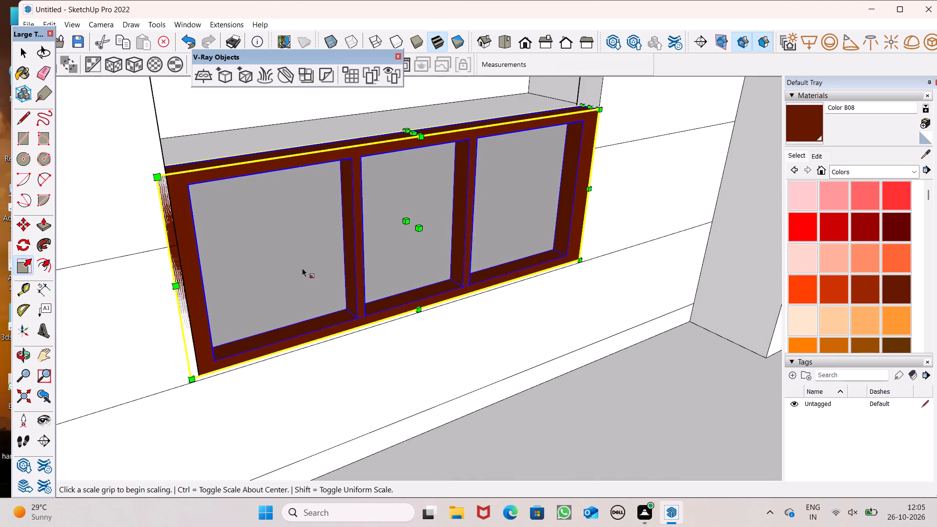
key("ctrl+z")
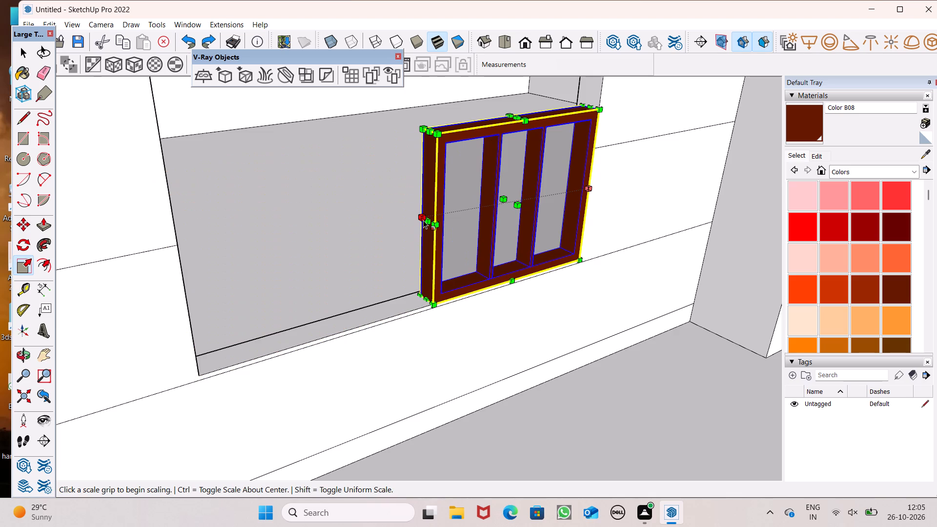
Scale the three-pane window along the red axis by about 2.15 so its frame reaches the opening's far side edge.
left_click_drag(428, 218, 365, 247)
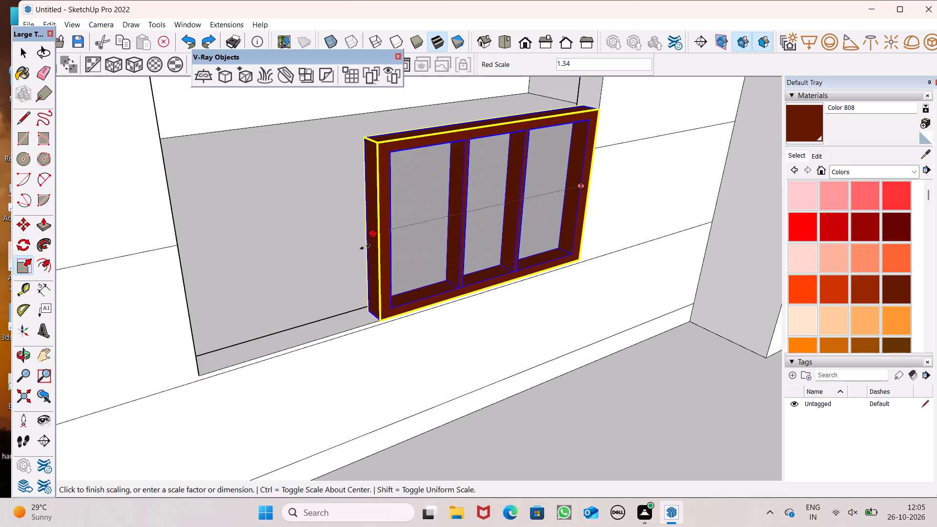
left_click_drag(365, 247, 201, 338)
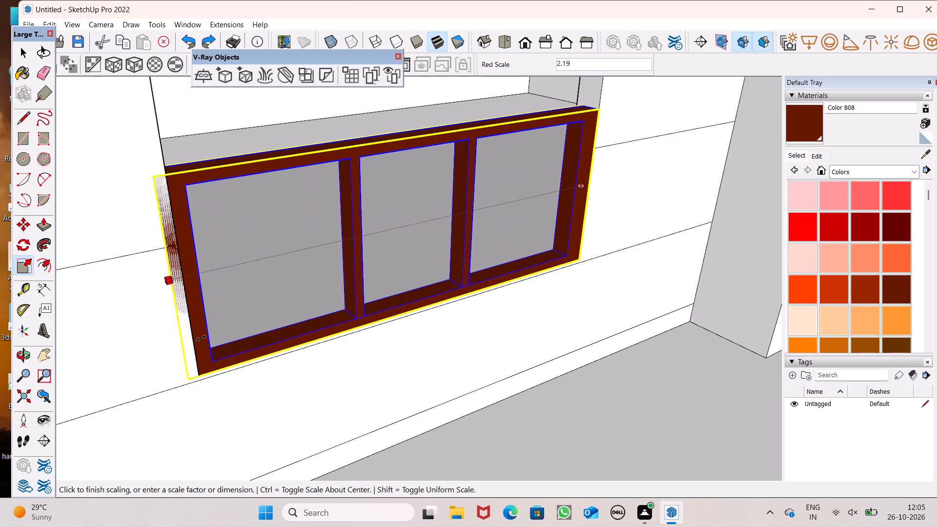
left_click_drag(201, 338, 209, 334)
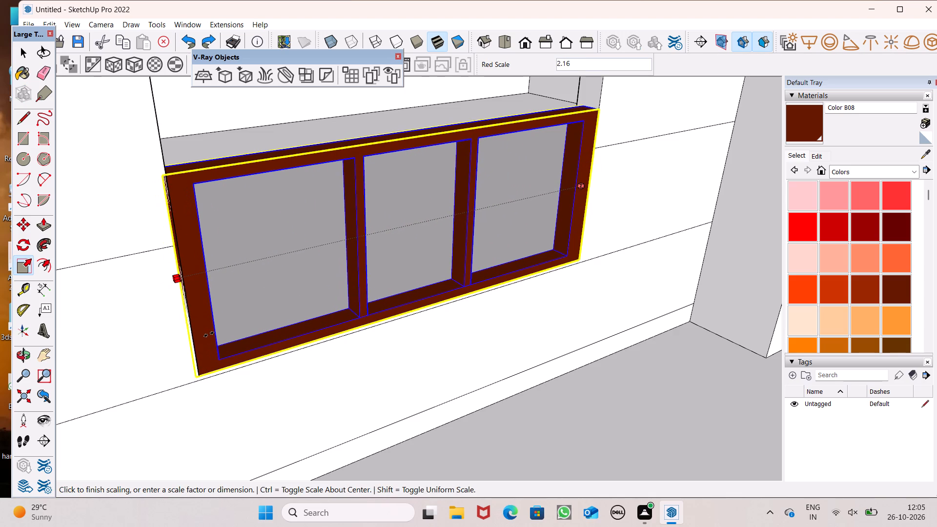
left_click_drag(209, 334, 213, 337)
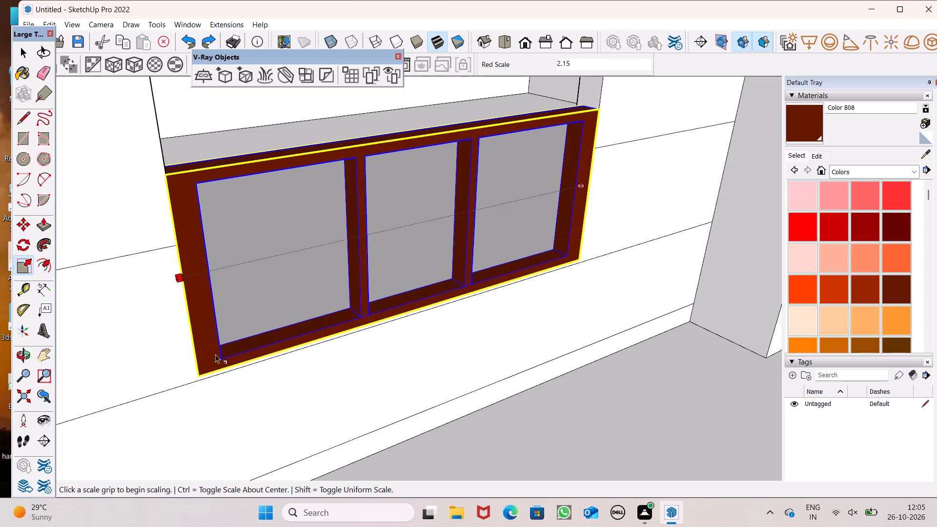
Scale the ground-floor three-pane window upward along the blue axis so its frame reaches the top edge of its opening.
scroll(219, 391, "down", 5)
scroll(272, 340, "down", 2)
middle_click_drag(301, 349, 371, 357)
scroll(360, 279, "up", 1)
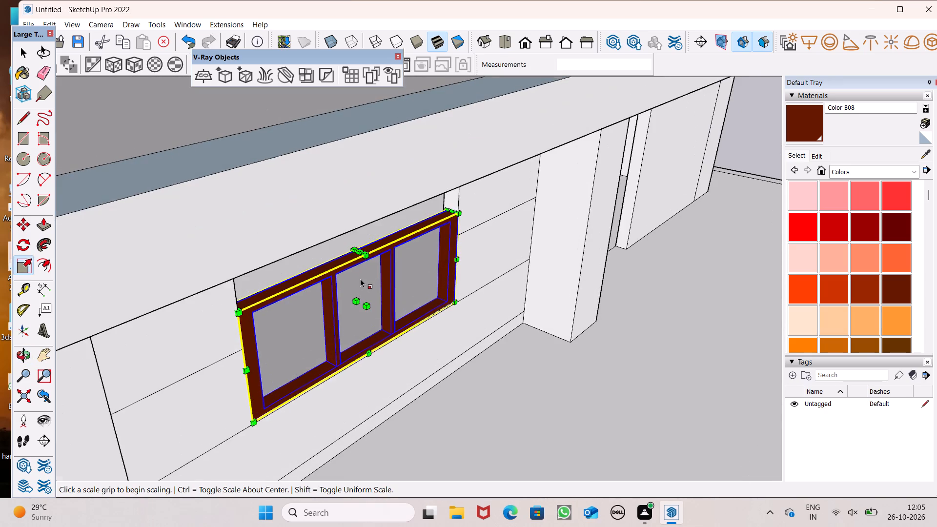
scroll(360, 279, "up", 1)
middle_click_drag(369, 274, 367, 205)
scroll(381, 280, "down", 2)
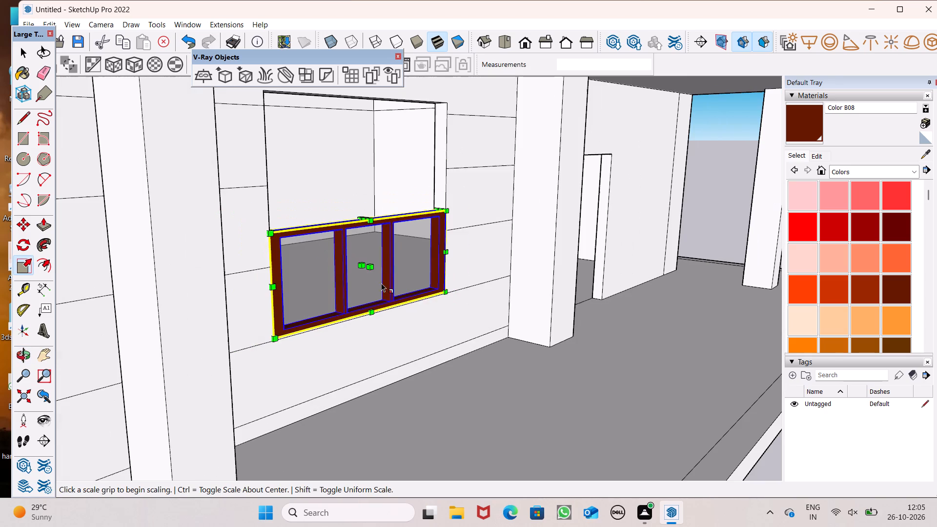
scroll(381, 283, "down", 1)
scroll(362, 231, "down", 4)
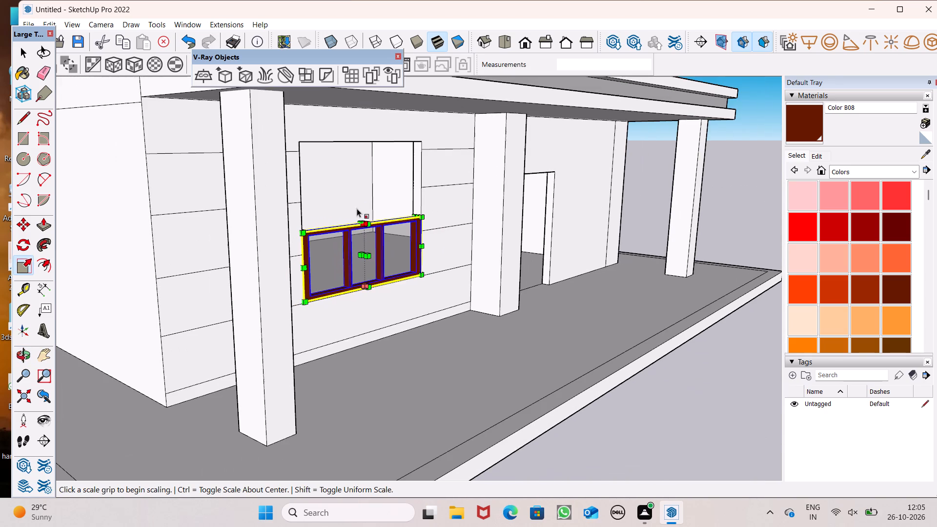
scroll(347, 64, "up", 1)
scroll(362, 138, "up", 7)
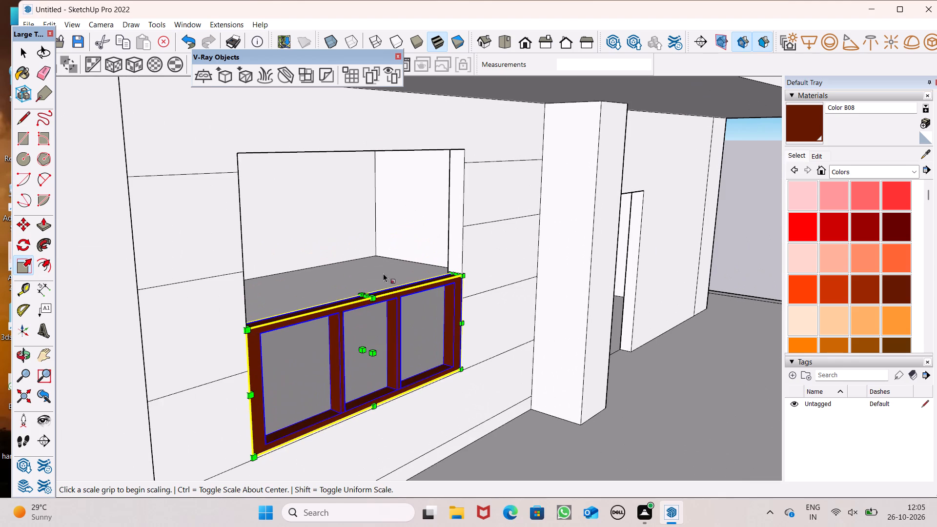
left_click_drag(368, 309, 368, 213)
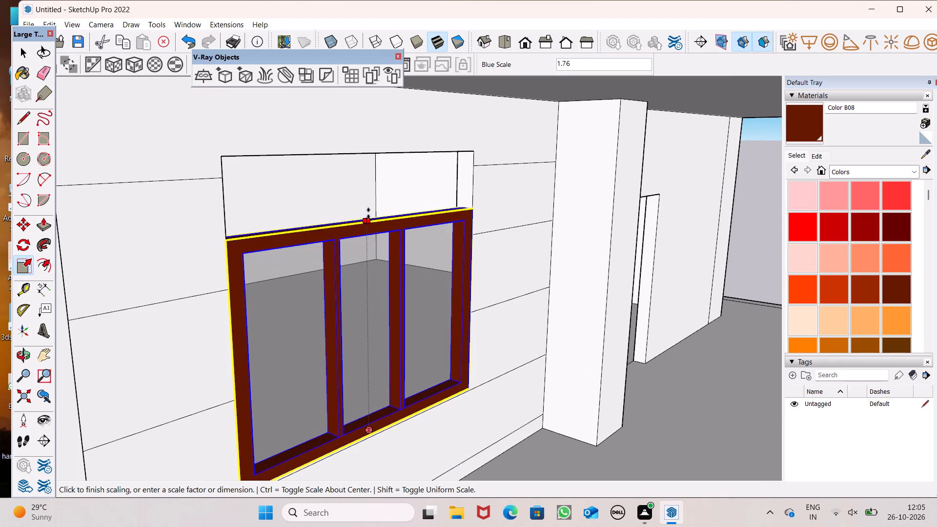
left_click_drag(368, 213, 359, 150)
scroll(325, 208, "down", 14)
middle_click_drag(366, 257, 116, 311)
scroll(116, 311, "up", 1)
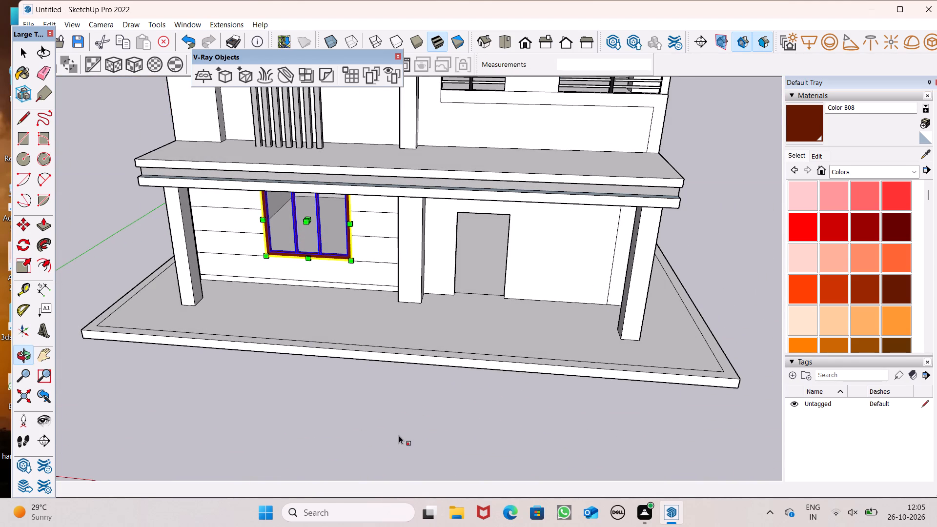
key("space")
left_click(390, 438)
Copy the ground-floor three-pane window up to the upper-floor opening above the vertical slats.
scroll(395, 406, "down", 5)
middle_click_drag(400, 388, 408, 353)
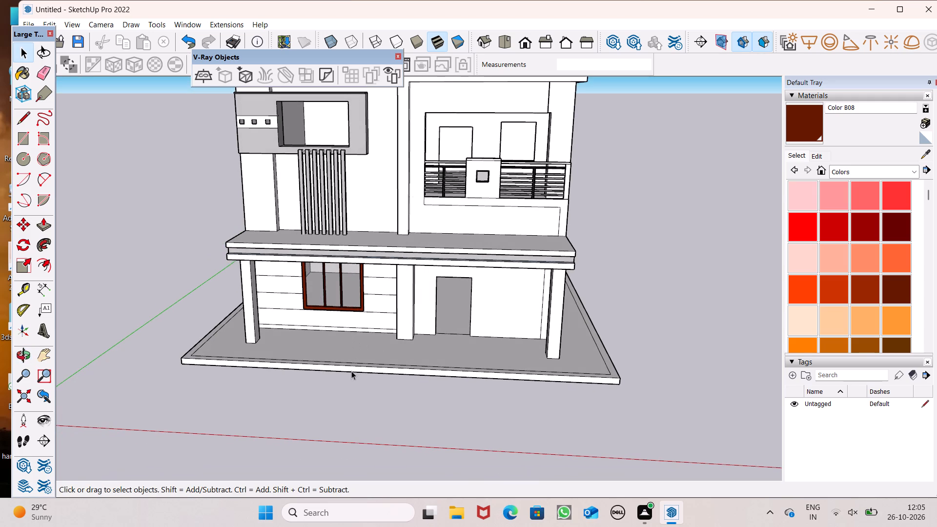
scroll(300, 353, "up", 1)
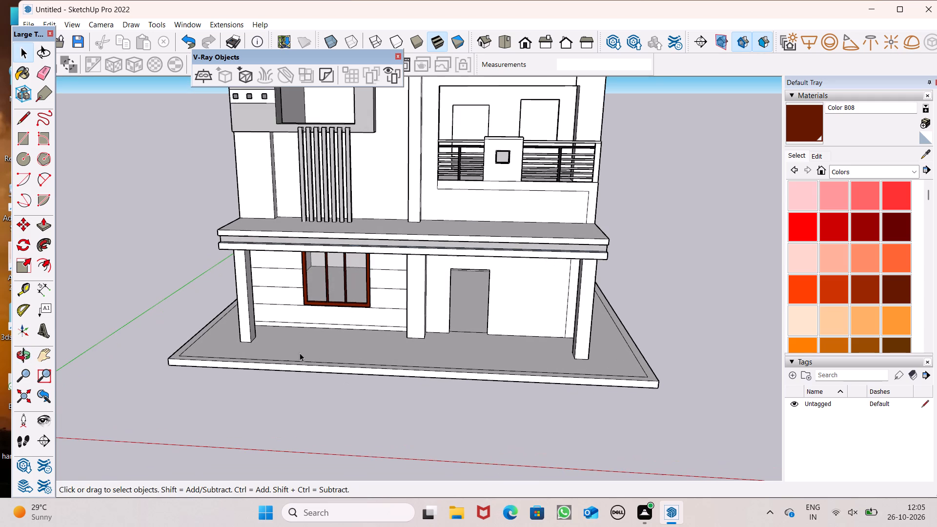
left_click(329, 286)
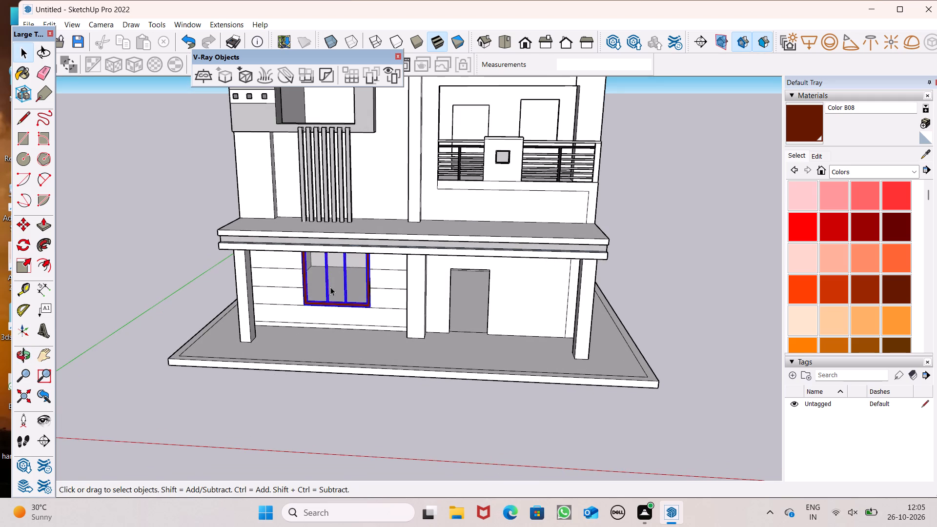
key("m")
key("Return")
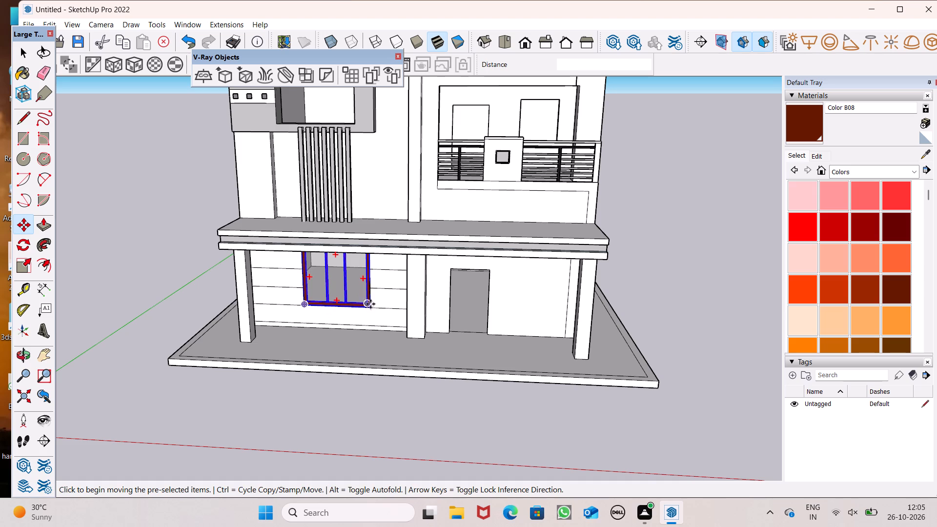
left_click_drag(368, 306, 368, 146)
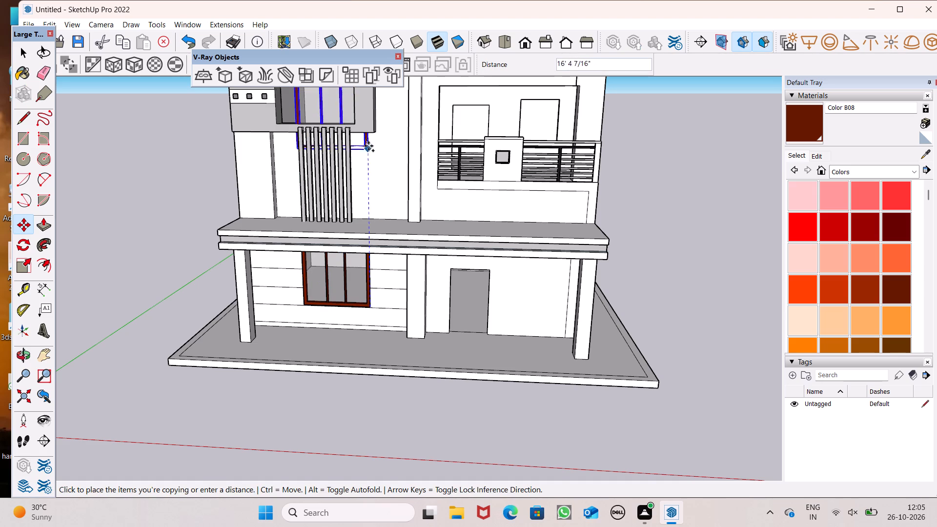
left_click_drag(368, 146, 353, 122)
Scale the copied upper window down uniformly from its upper outer corner, anchored at the lower corner nearest the balcony.
scroll(339, 169, "down", 6)
middle_click_drag(338, 220, 387, 273)
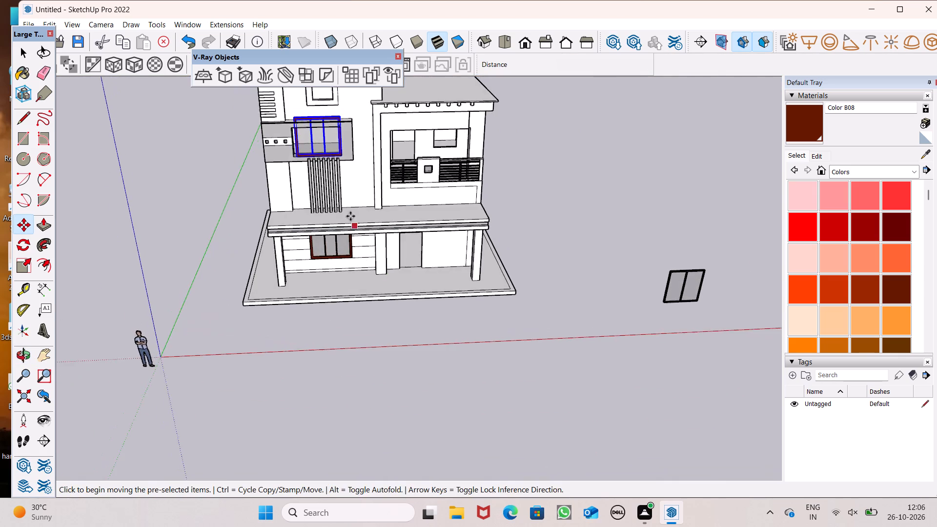
scroll(331, 170, "up", 9)
middle_click_drag(350, 146, 371, 248)
scroll(282, 199, "up", 3)
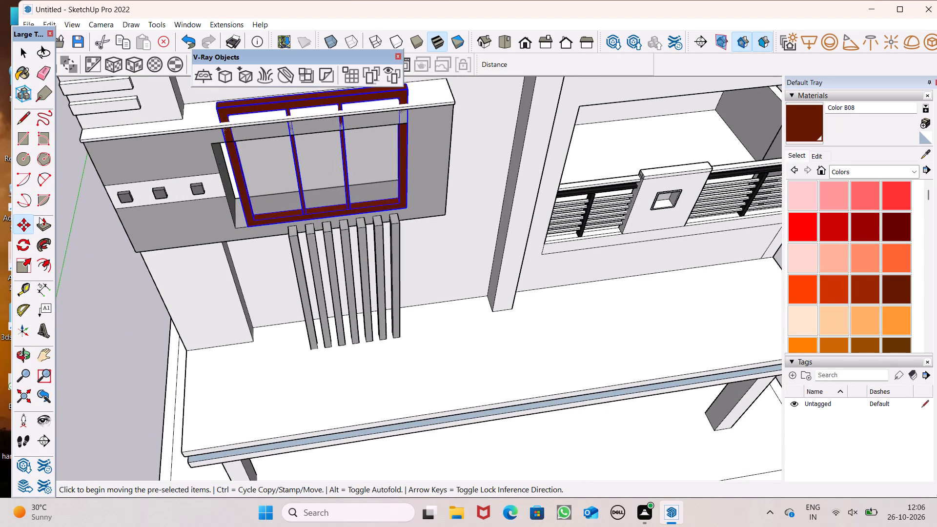
left_click_drag(26, 268, 39, 264)
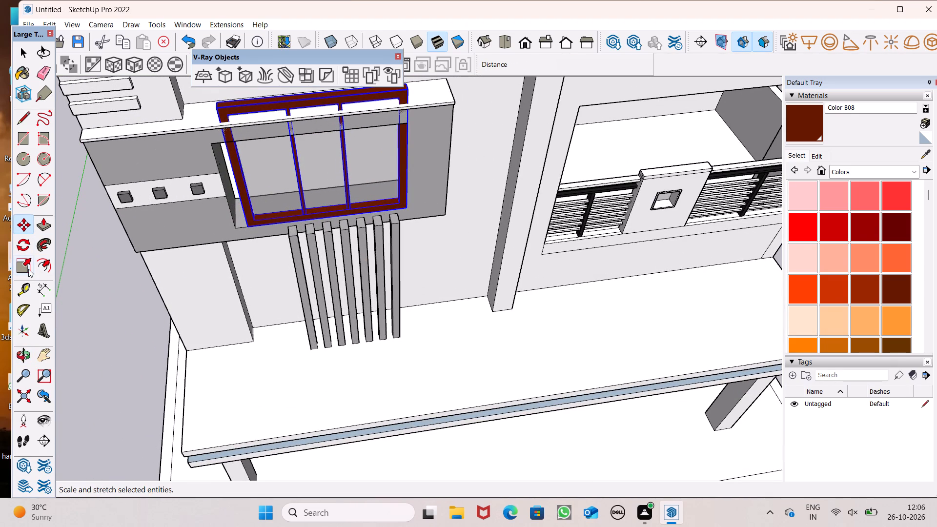
left_click_drag(28, 268, 32, 266)
left_click_drag(218, 110, 269, 165)
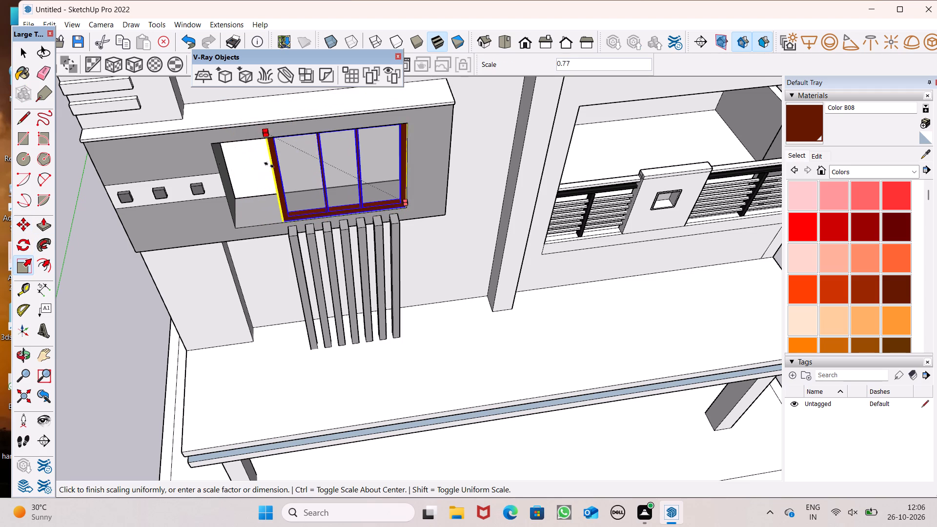
left_click_drag(269, 165, 288, 203)
Scale the upper window along the red axis by about 1.76 so its frame reaches the opening's far side edge.
middle_click_drag(296, 206, 404, 212)
scroll(403, 212, "up", 1)
scroll(325, 231, "up", 1)
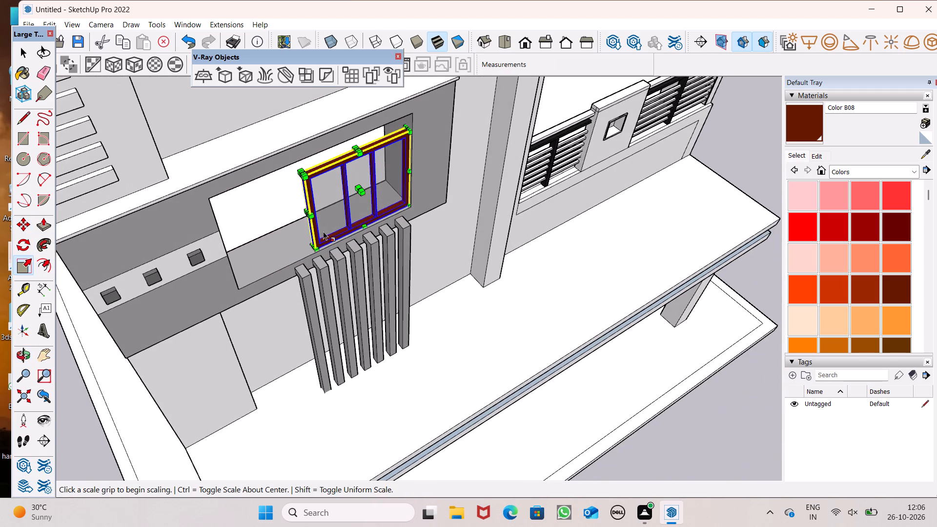
scroll(323, 231, "up", 2)
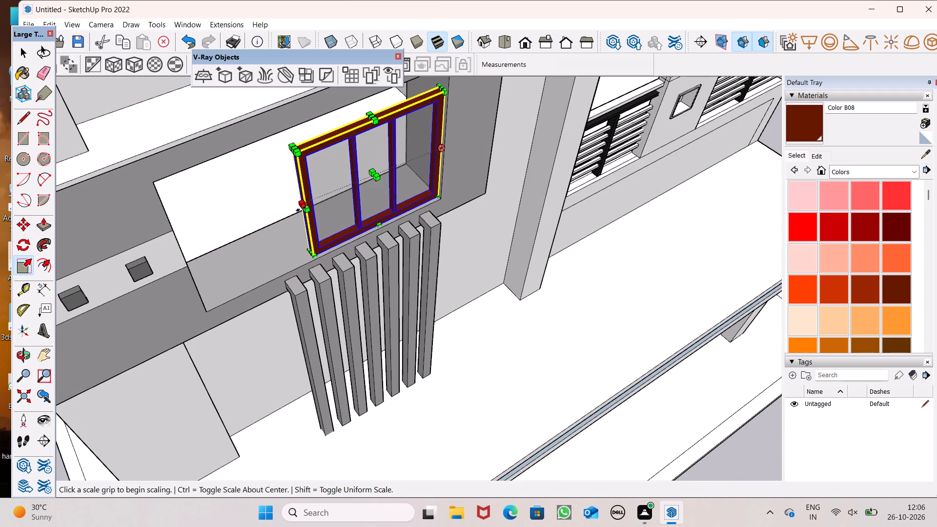
left_click_drag(300, 209, 188, 264)
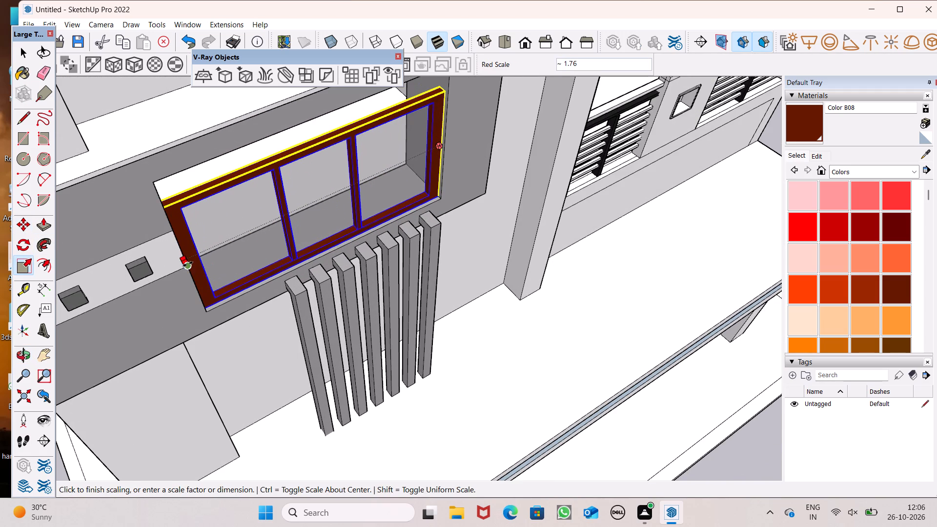
left_click_drag(188, 264, 187, 264)
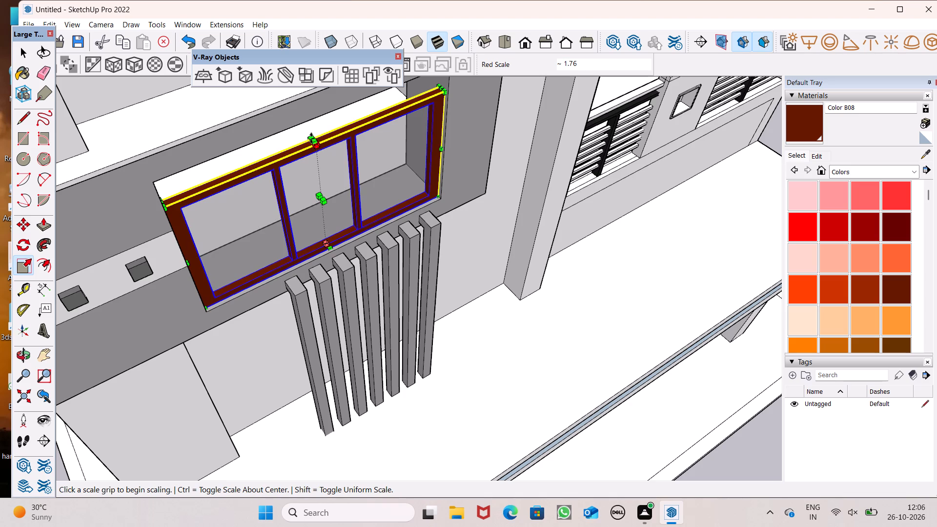
Scale the upper window upward along the blue axis so its frame reaches the top edge of the opening.
middle_click_drag(308, 150, 356, 106)
scroll(331, 247, "down", 6)
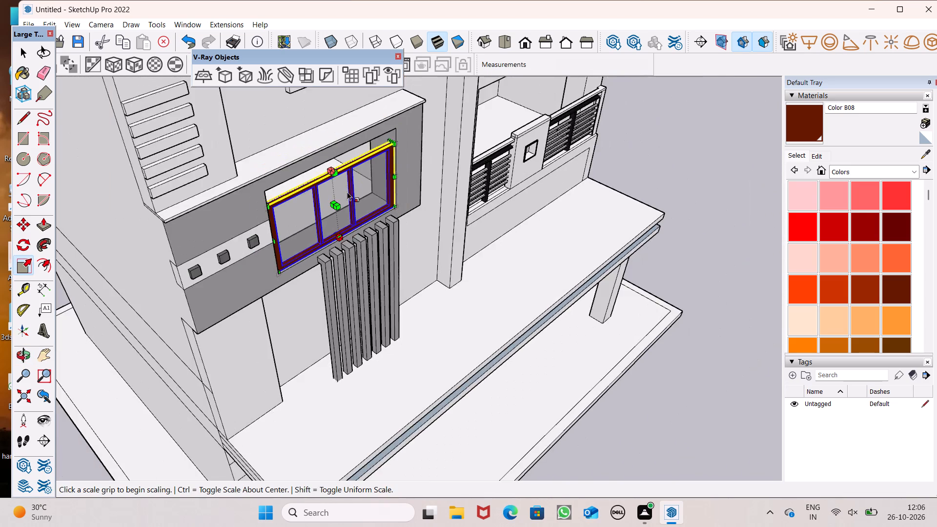
scroll(343, 176, "up", 6)
middle_click_drag(327, 123, 340, 110)
scroll(339, 111, "up", 5)
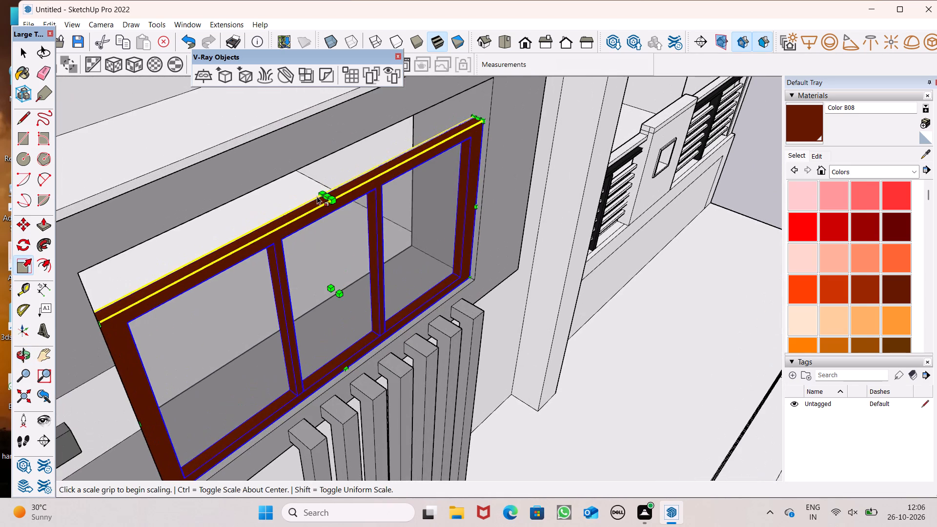
left_click_drag(328, 201, 332, 158)
scroll(294, 185, "down", 4)
middle_click_drag(340, 280, 224, 253)
key("space")
Move the upper window by its lower corner nearest the balcony to adjust its seat in the opening.
scroll(306, 291, "down", 4)
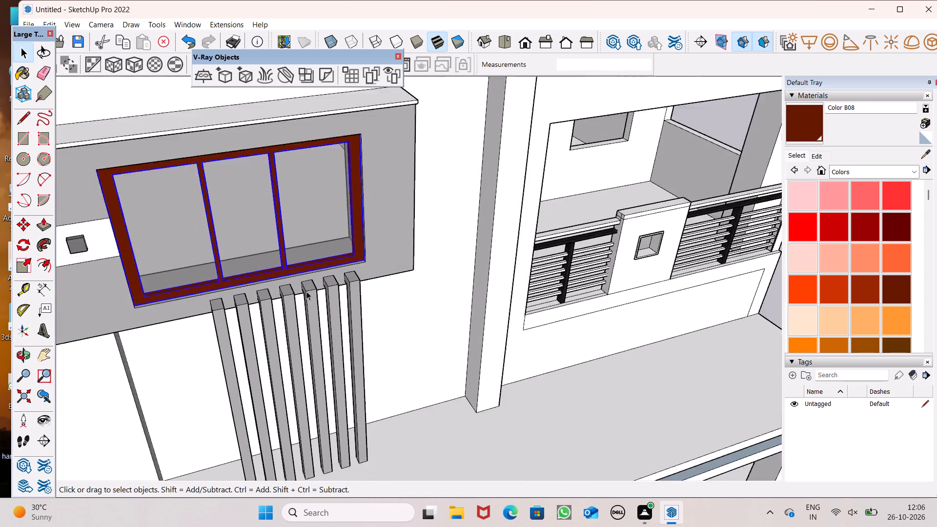
scroll(306, 291, "down", 7)
middle_click_drag(699, 293, 578, 357)
scroll(284, 271, "up", 7)
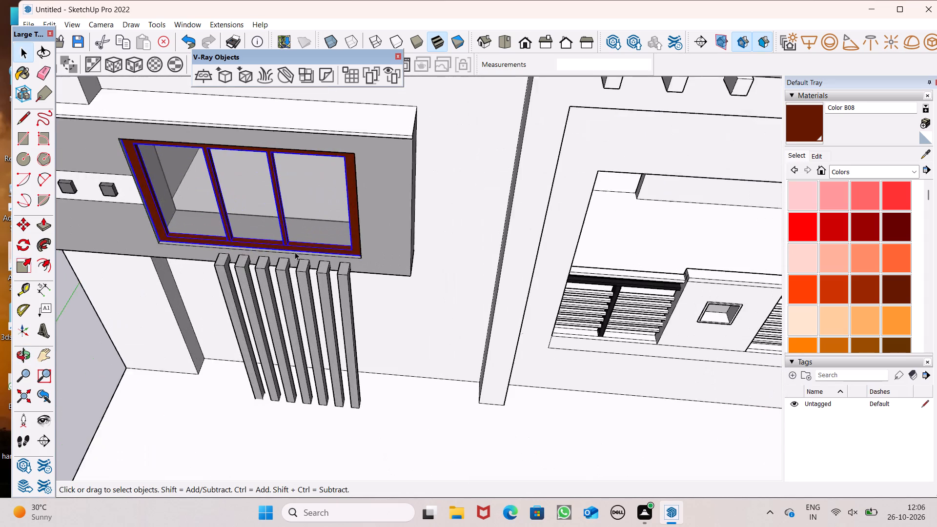
scroll(298, 236, "up", 8)
middle_click_drag(316, 248, 351, 272)
scroll(318, 251, "up", 1)
scroll(396, 284, "up", 2)
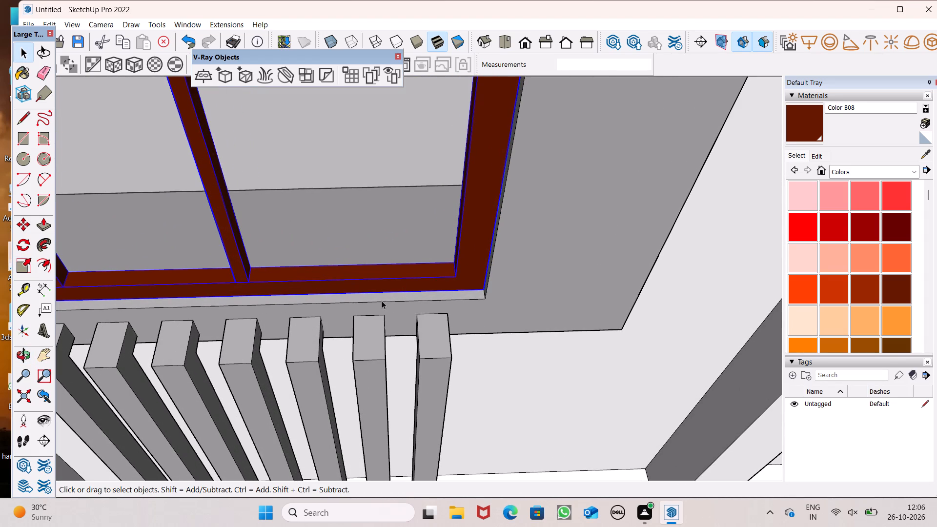
key("m")
key("Return")
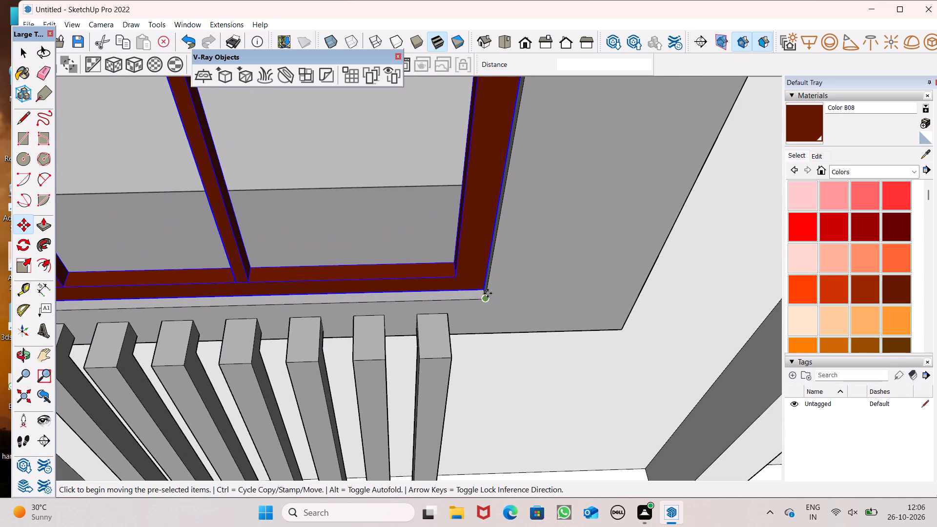
left_click_drag(484, 288, 489, 271)
left_click_drag(489, 271, 484, 271)
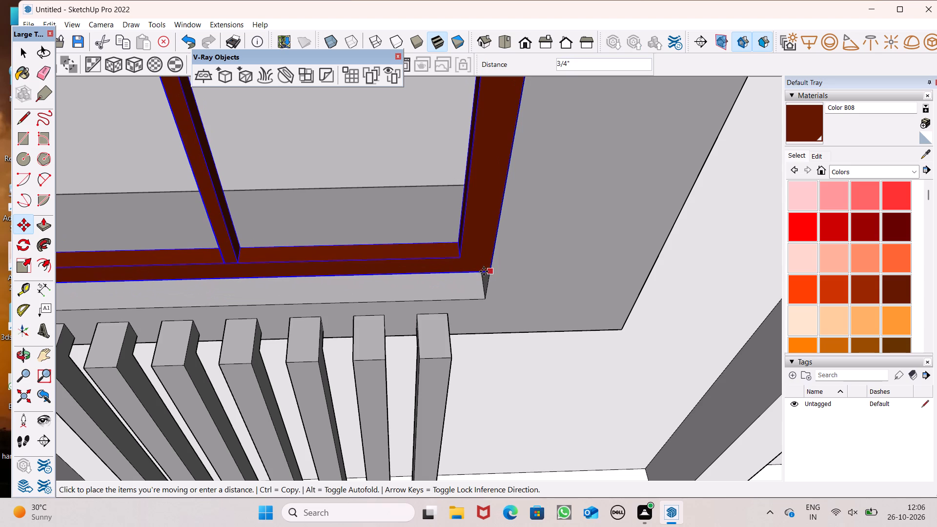
left_click_drag(484, 271, 481, 255)
Move the upper window about 11" toward the opening's lower corner nearest the balcony.
scroll(446, 272, "down", 4)
middle_click_drag(451, 297, 435, 128)
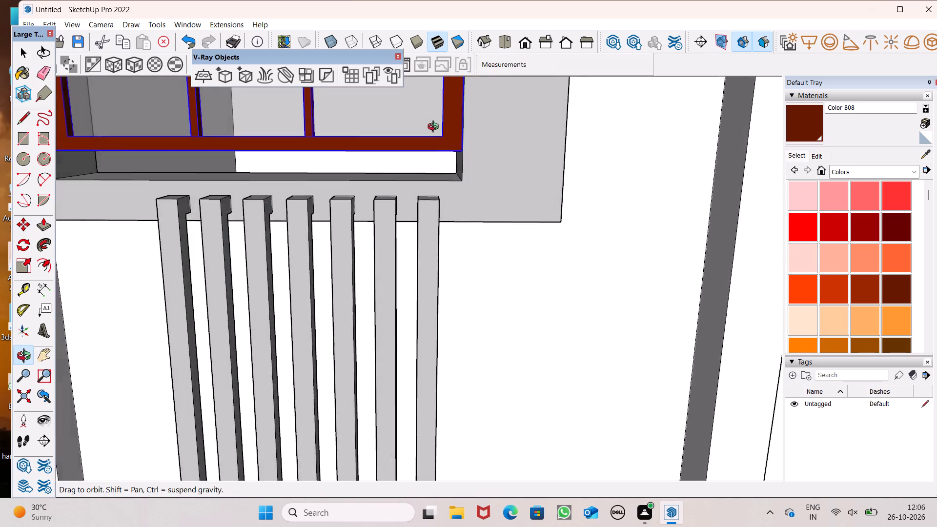
middle_click_drag(435, 128, 459, 183)
scroll(487, 194, "up", 6)
left_click_drag(462, 171, 451, 190)
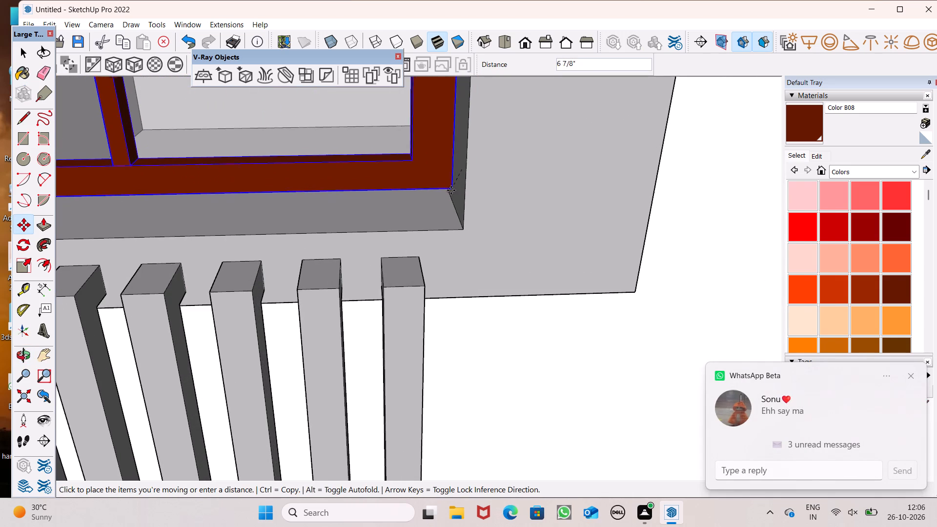
left_click_drag(451, 190, 452, 203)
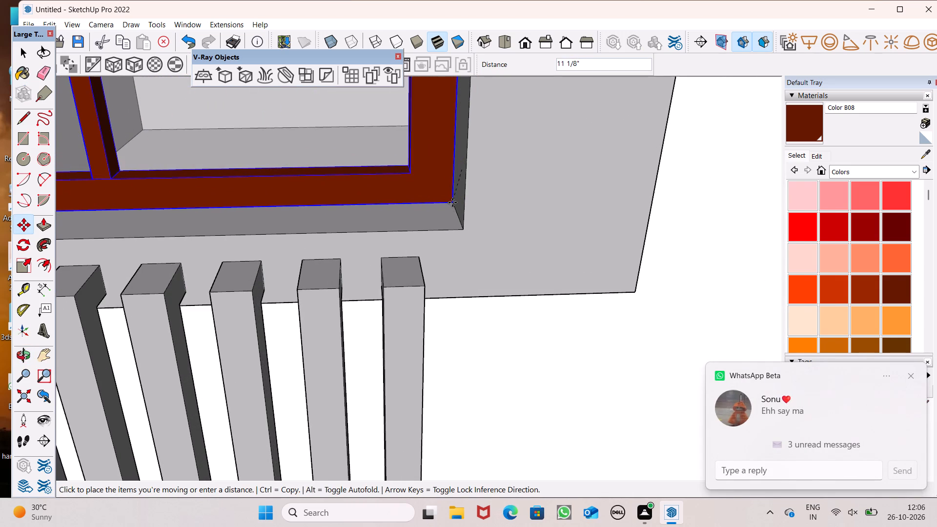
left_click_drag(452, 203, 450, 205)
middle_click_drag(477, 223, 491, 199)
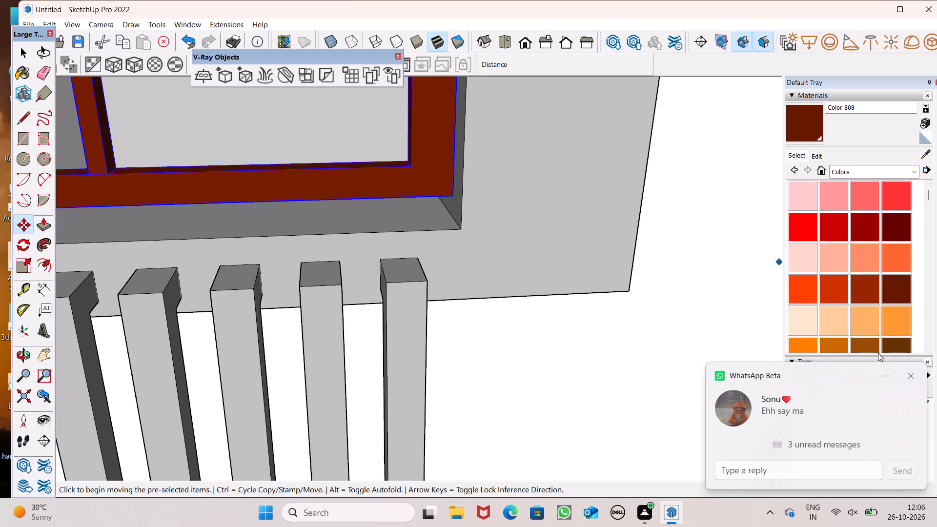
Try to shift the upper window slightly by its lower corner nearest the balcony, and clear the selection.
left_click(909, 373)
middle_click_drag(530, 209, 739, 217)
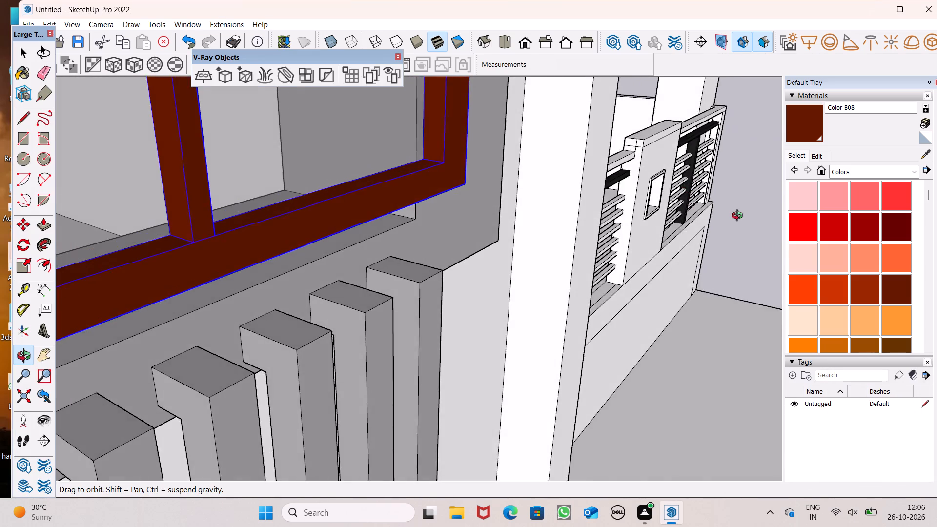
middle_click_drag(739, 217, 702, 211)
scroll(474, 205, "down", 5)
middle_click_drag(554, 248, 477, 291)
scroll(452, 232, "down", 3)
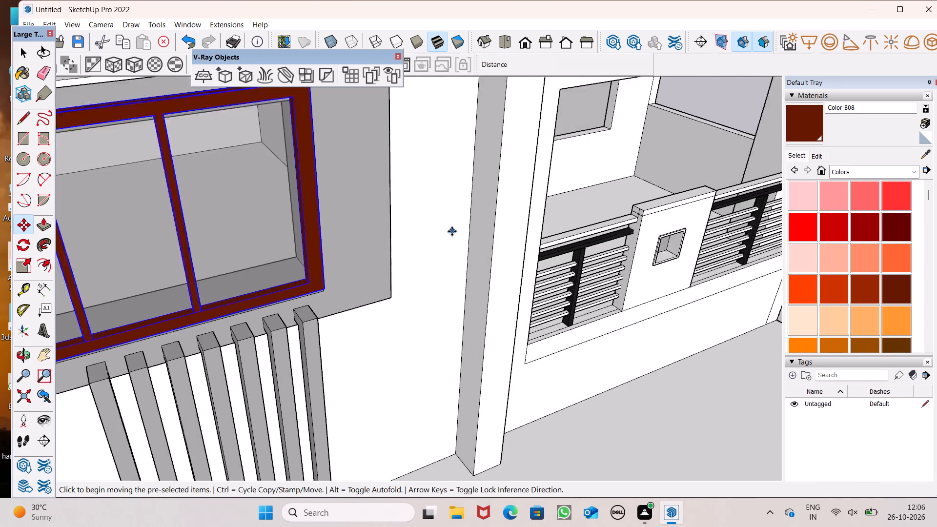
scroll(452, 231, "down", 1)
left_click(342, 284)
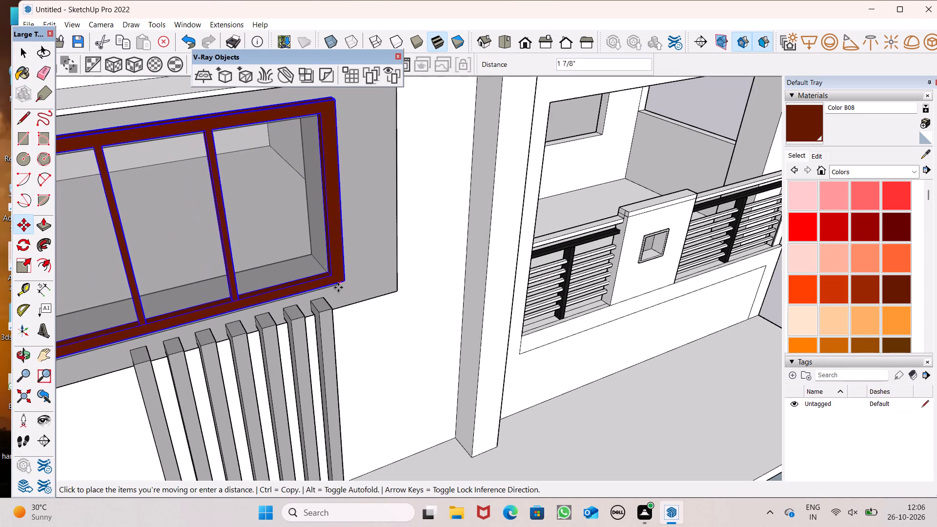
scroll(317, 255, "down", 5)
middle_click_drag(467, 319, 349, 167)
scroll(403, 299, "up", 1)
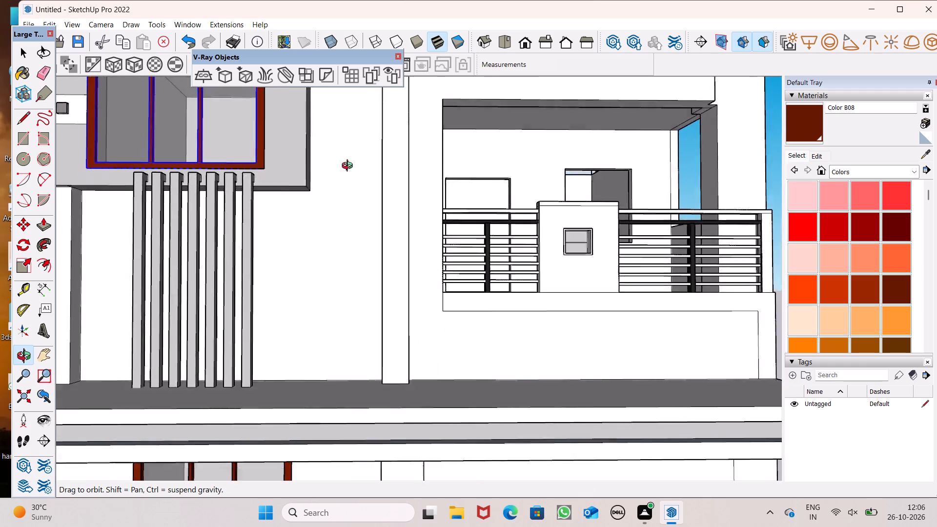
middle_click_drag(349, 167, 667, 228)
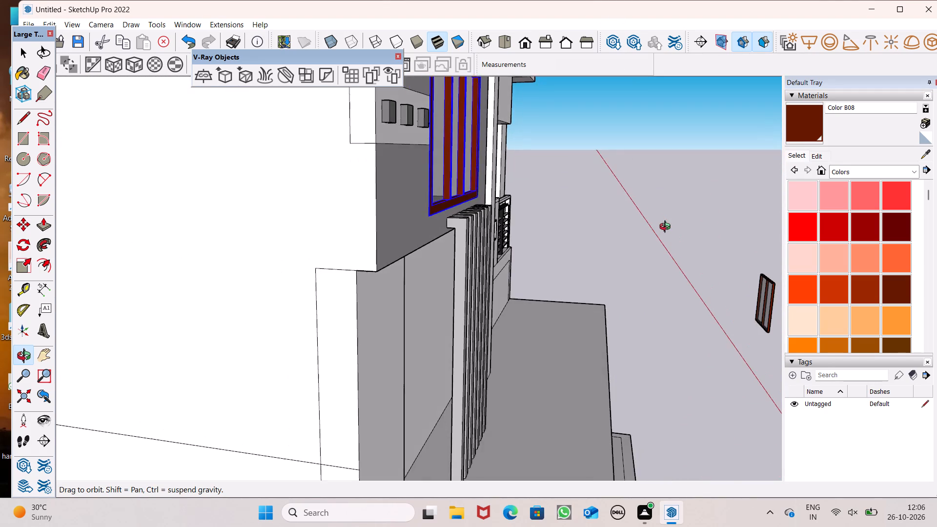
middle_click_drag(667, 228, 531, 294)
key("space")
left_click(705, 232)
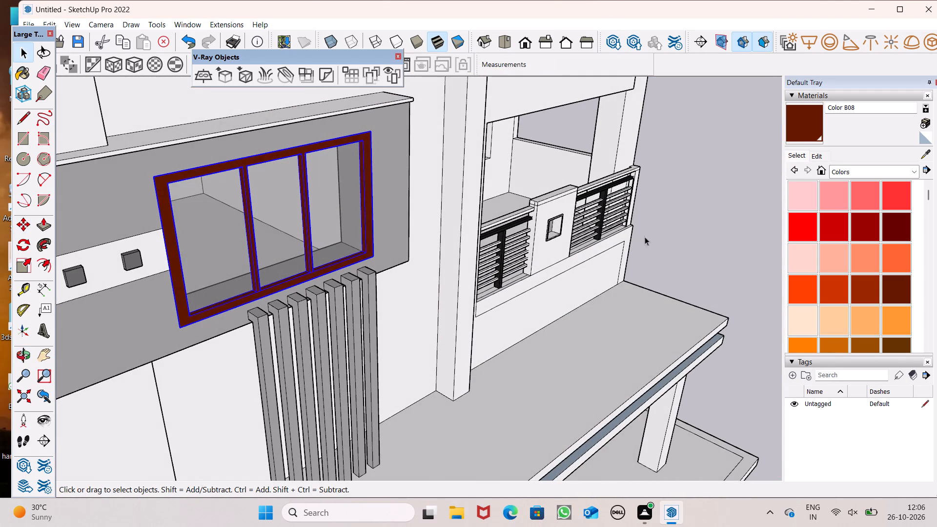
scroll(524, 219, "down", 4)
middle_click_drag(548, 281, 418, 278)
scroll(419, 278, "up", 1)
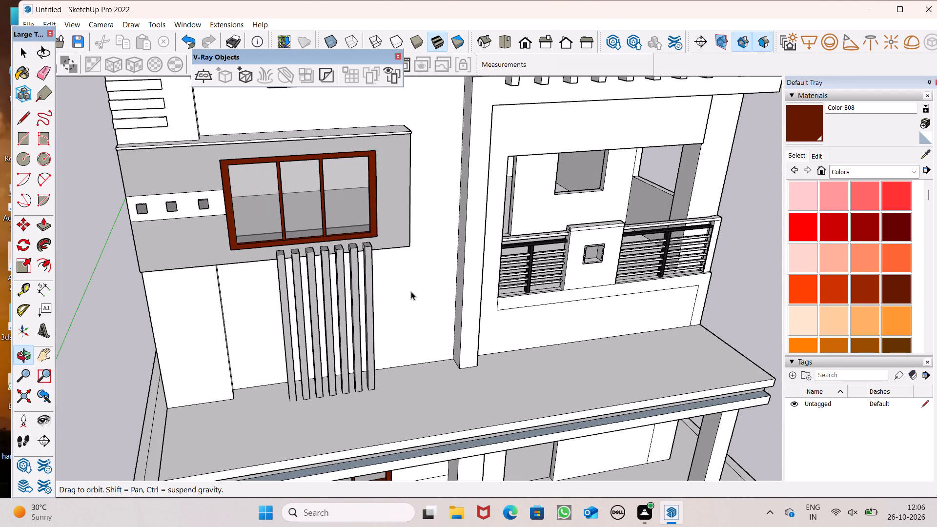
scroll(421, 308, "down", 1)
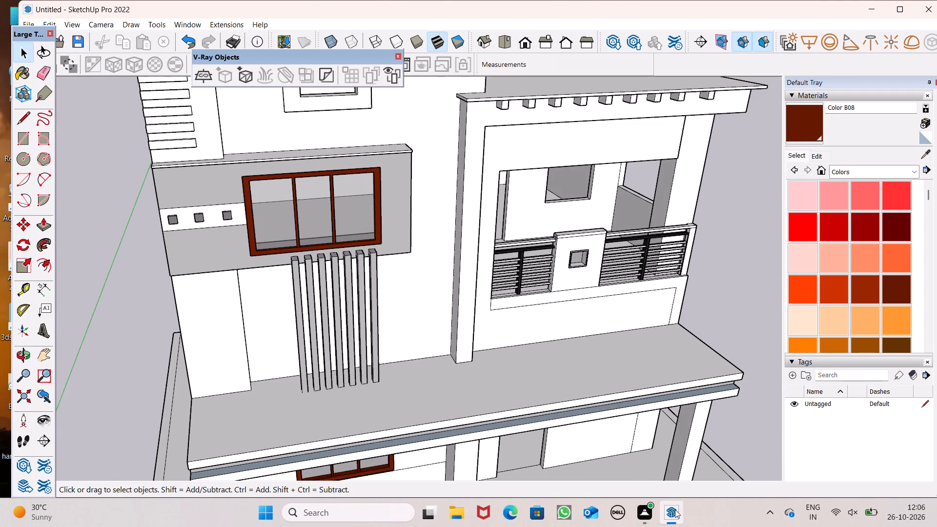
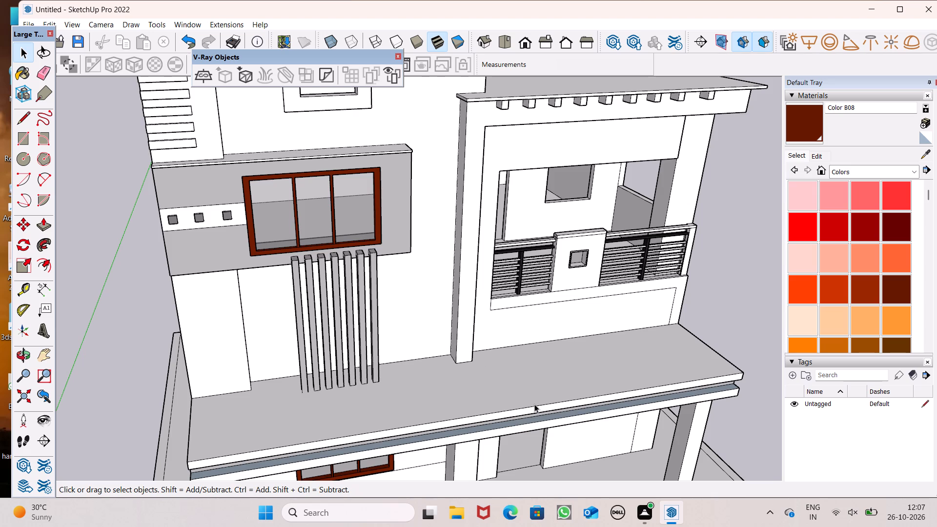
Examine the fitted windows, the balcony openings and the spare two-pane window beside the house from several angles.
scroll(337, 203, "down", 4)
middle_click_drag(339, 286, 323, 298)
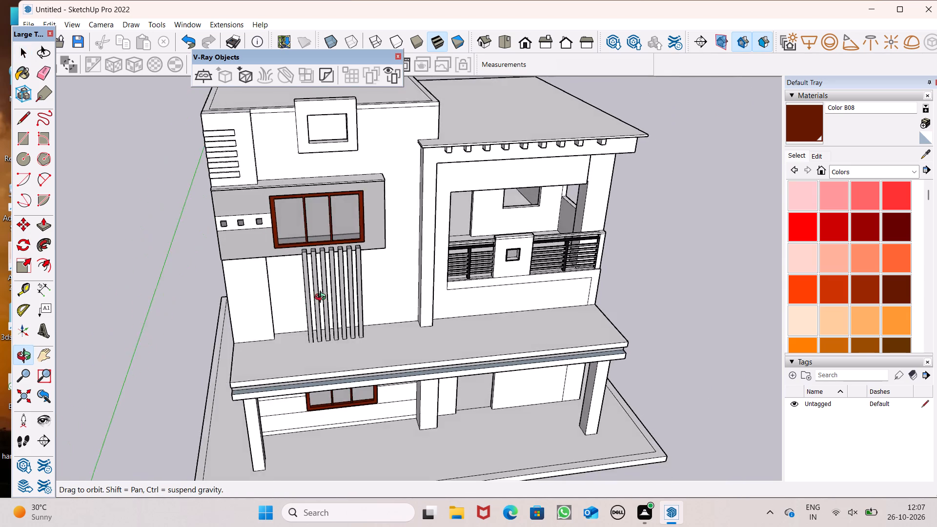
middle_click_drag(323, 298, 283, 239)
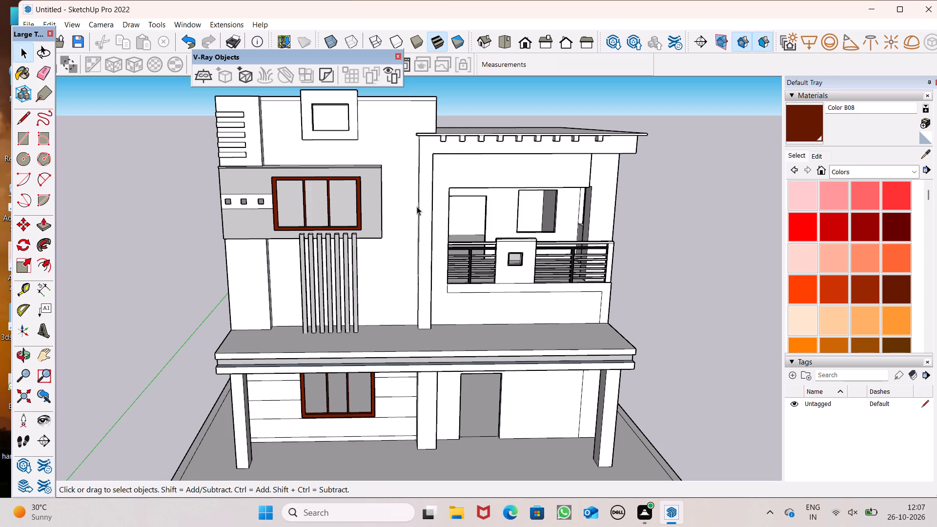
middle_click_drag(326, 227, 396, 212)
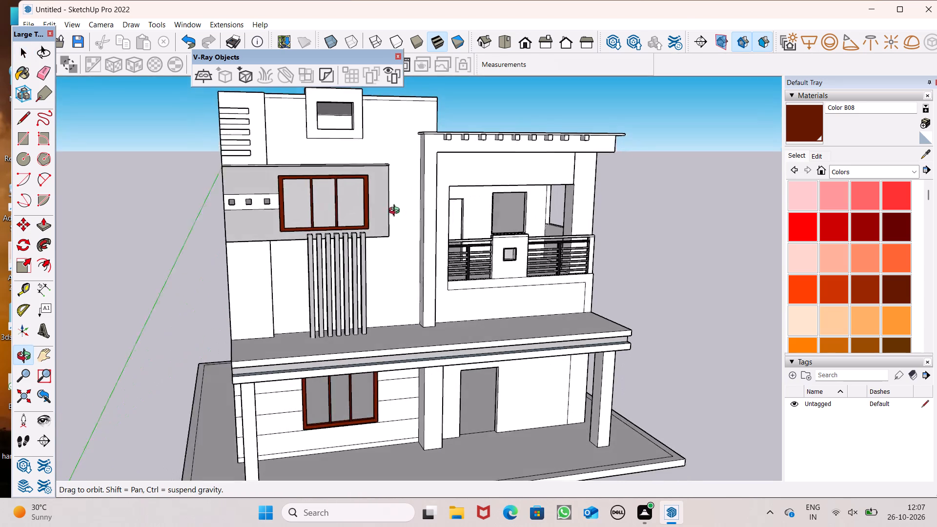
middle_click_drag(396, 212, 397, 211)
scroll(399, 226, "down", 3)
scroll(441, 303, "up", 1)
middle_click_drag(441, 304, 578, 322)
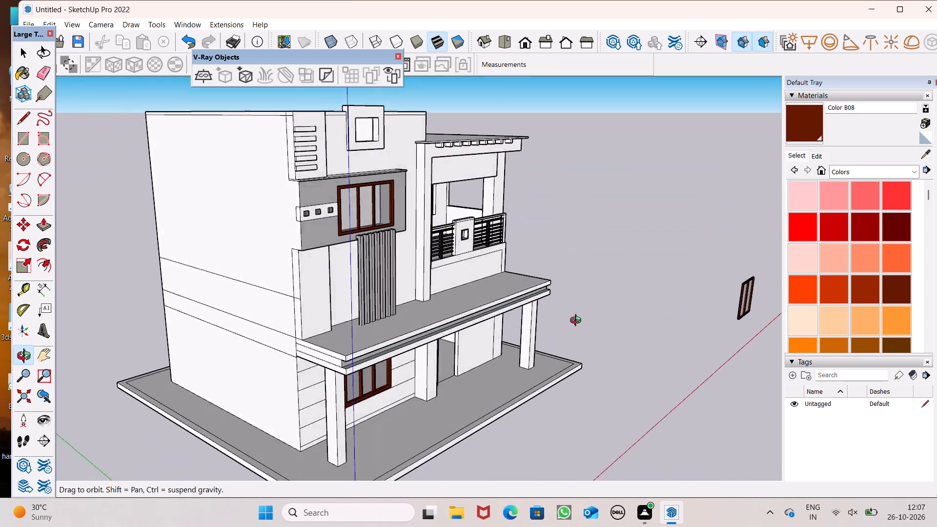
middle_click_drag(578, 322, 459, 312)
scroll(367, 268, "down", 3)
middle_click_drag(453, 303, 320, 306)
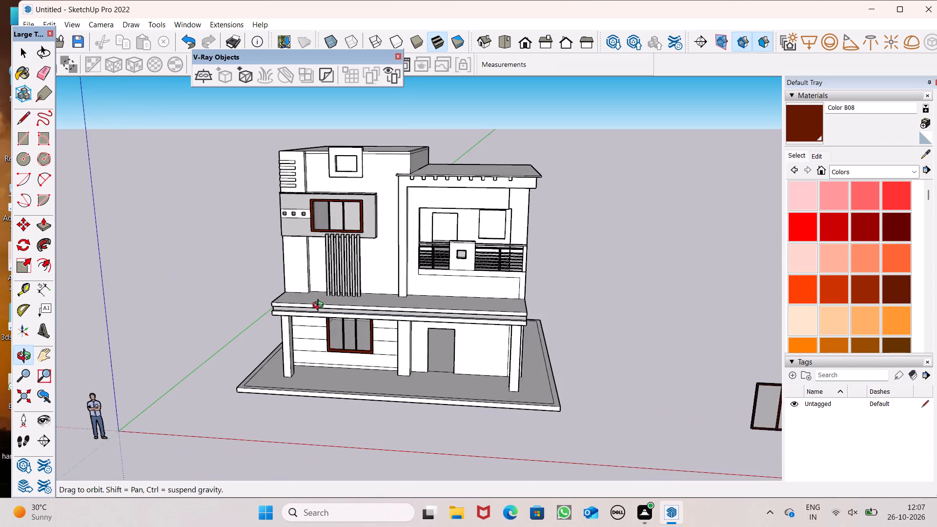
middle_click_drag(320, 306, 707, 270)
middle_click(720, 273)
middle_click(720, 274)
scroll(439, 258, "down", 1)
scroll(443, 258, "up", 1)
middle_click_drag(443, 258, 313, 310)
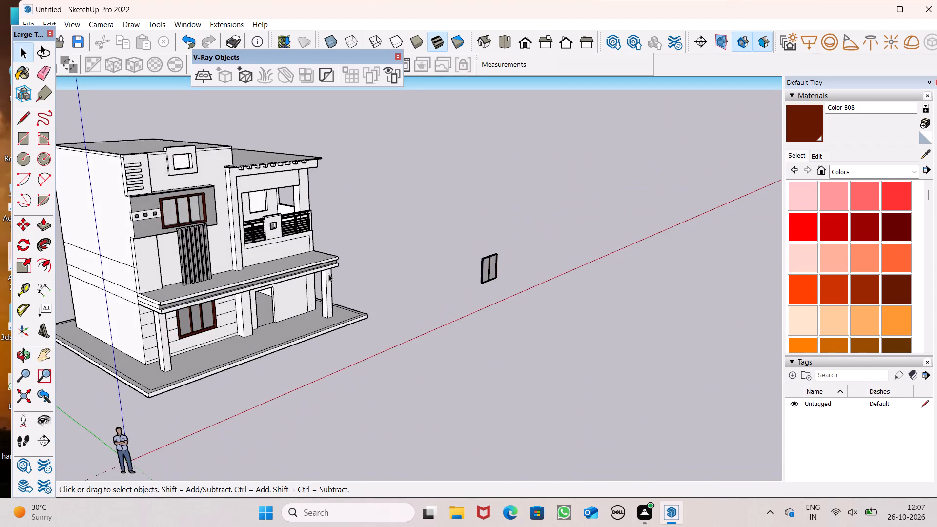
scroll(439, 200, "down", 3)
middle_click_drag(418, 290, 221, 313)
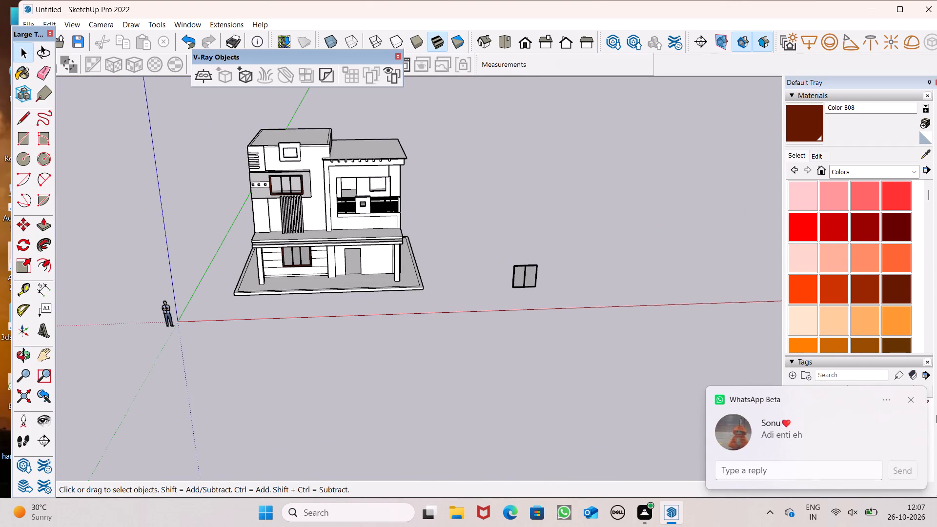
left_click(912, 401)
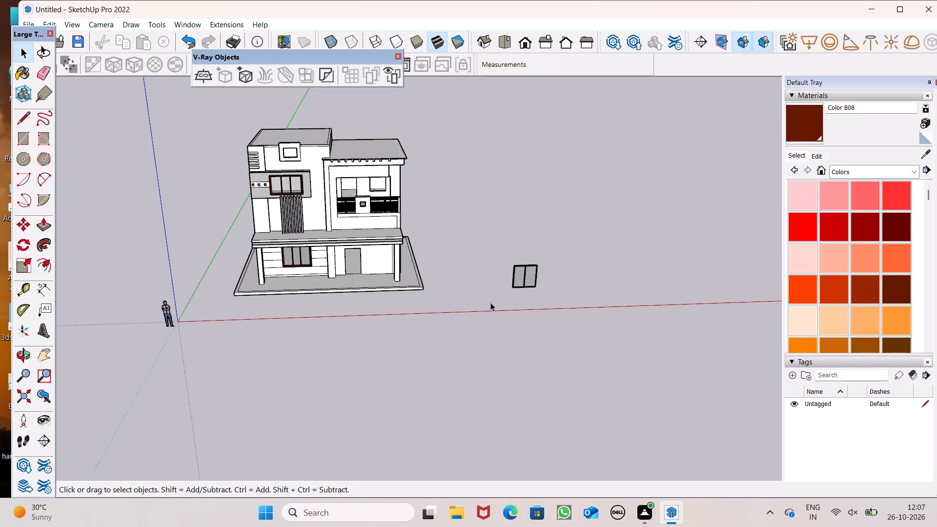
Move the spare two-pane window about 15' 2" closer to the house and deselect it.
double_click(525, 277)
left_click(526, 334)
scroll(531, 307, "up", 1)
middle_click_drag(531, 307, 513, 269)
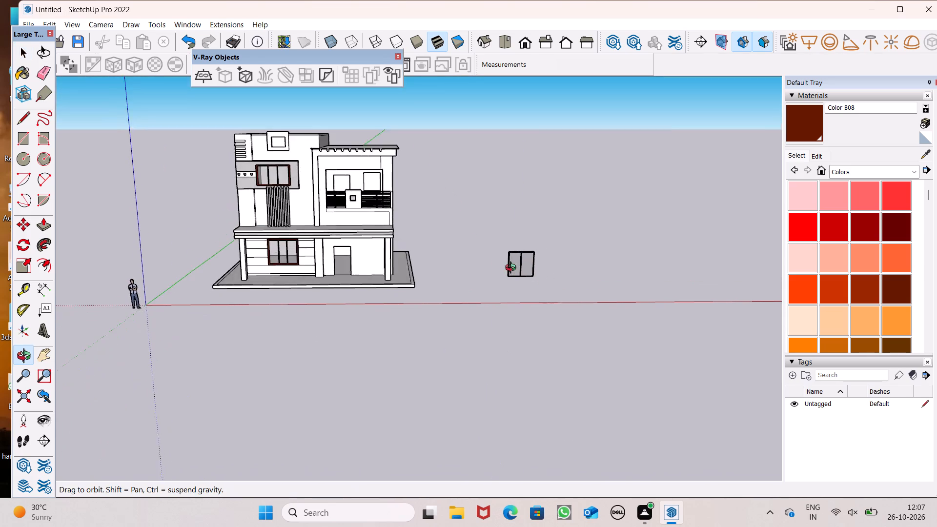
middle_click_drag(513, 269, 512, 269)
scroll(511, 270, "up", 4)
left_click(542, 273)
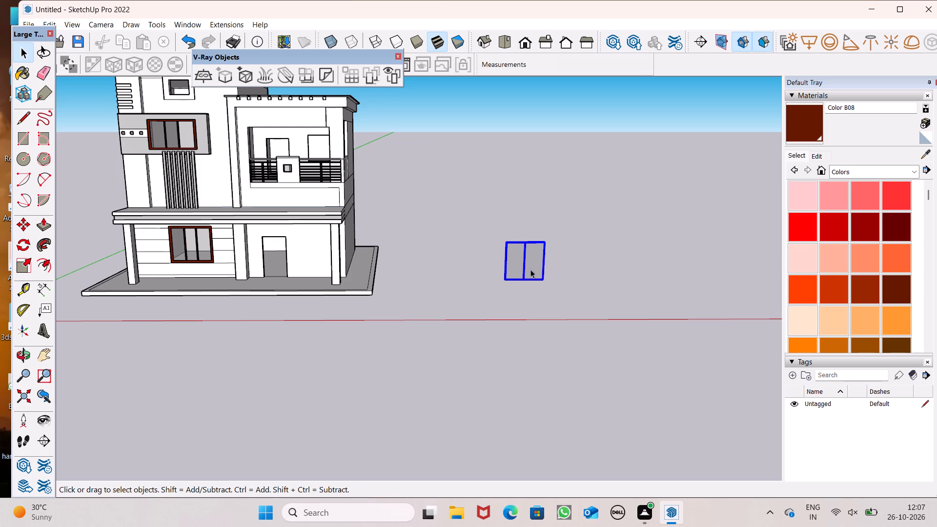
key("m")
left_click(540, 307)
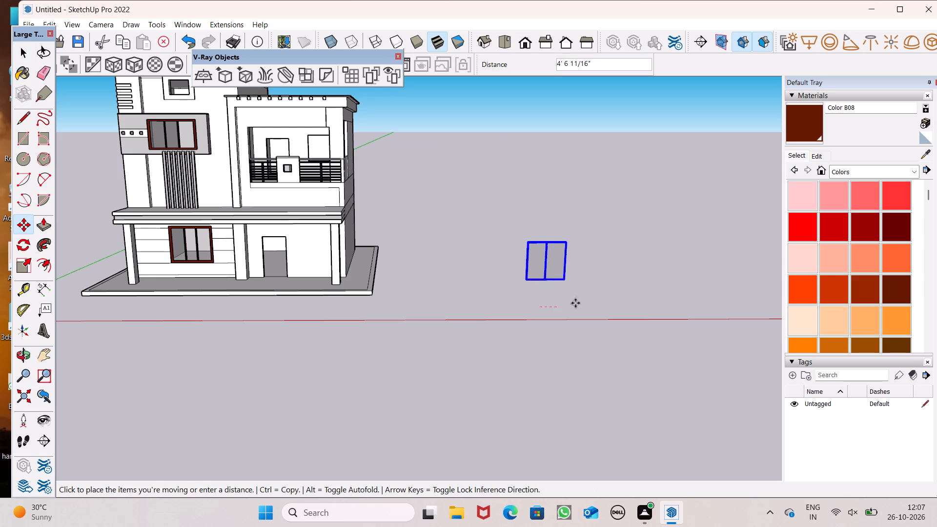
scroll(619, 262, "up", 2)
left_click(450, 348)
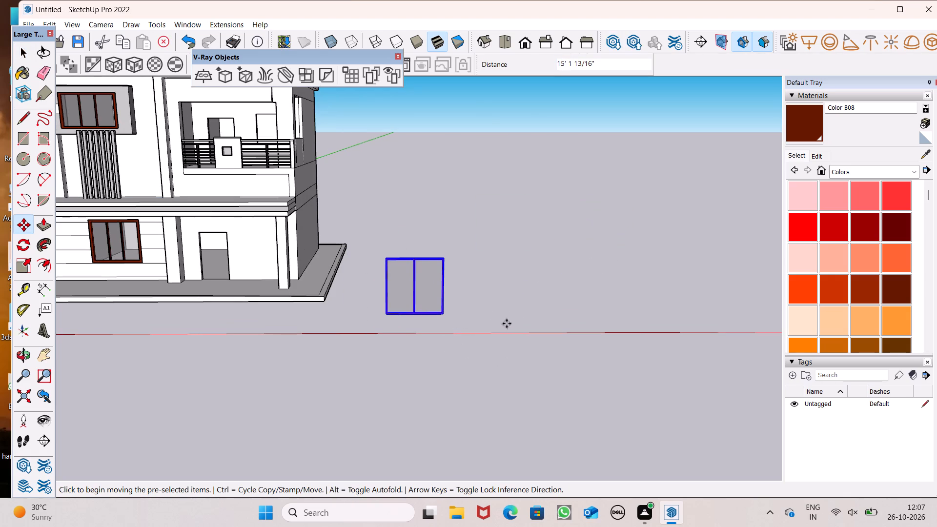
key("space")
left_click(461, 320)
Scale the two-pane window down uniformly to about 0.56 from its upper corner nearest the house, and deselect it.
scroll(390, 304, "up", 7)
middle_click_drag(383, 313, 398, 320)
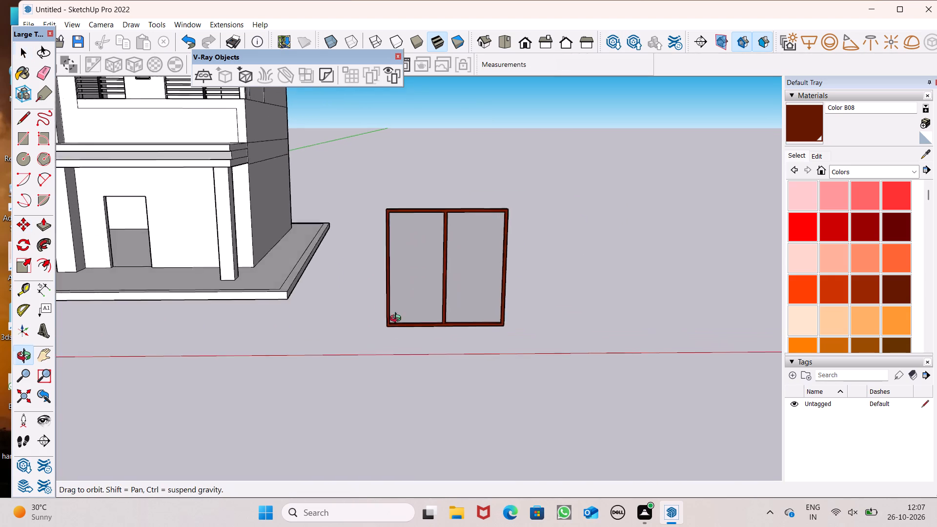
middle_click_drag(398, 320, 466, 379)
scroll(494, 435, "up", 6)
middle_click_drag(591, 427, 544, 411)
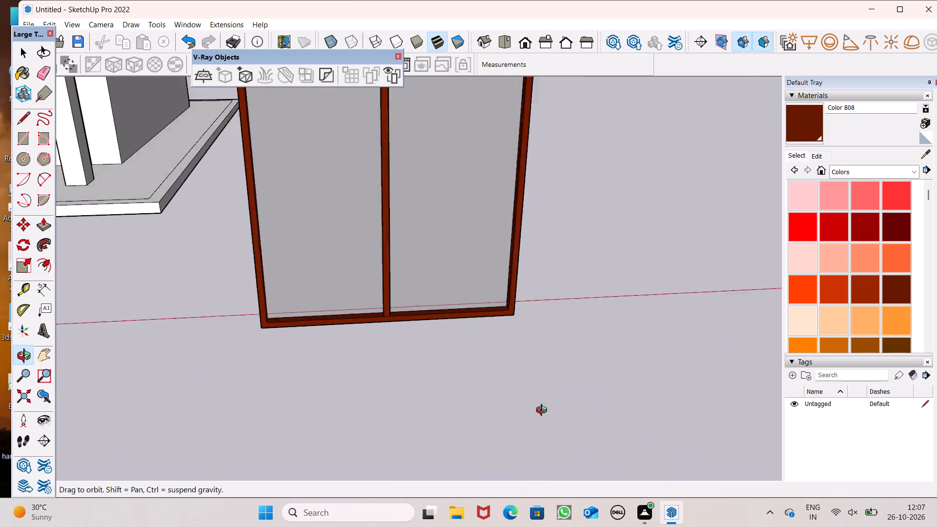
middle_click_drag(544, 411, 565, 401)
scroll(570, 399, "up", 1)
scroll(575, 373, "down", 4)
middle_click_drag(514, 350, 436, 335)
scroll(444, 350, "down", 2)
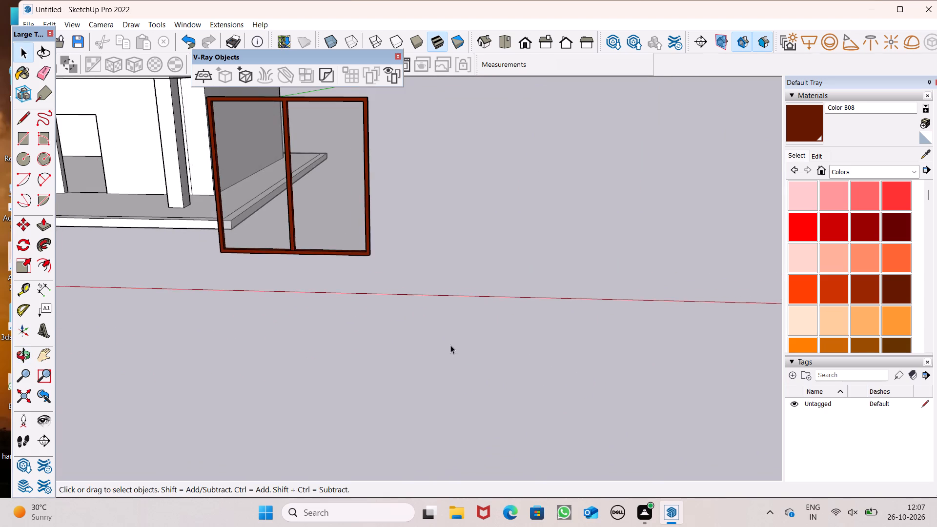
middle_click_drag(452, 342, 468, 365)
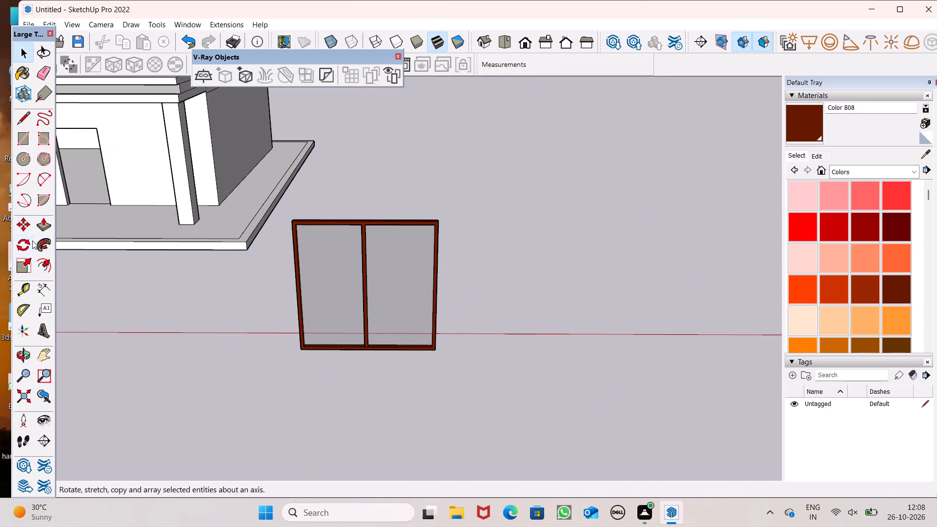
left_click(27, 270)
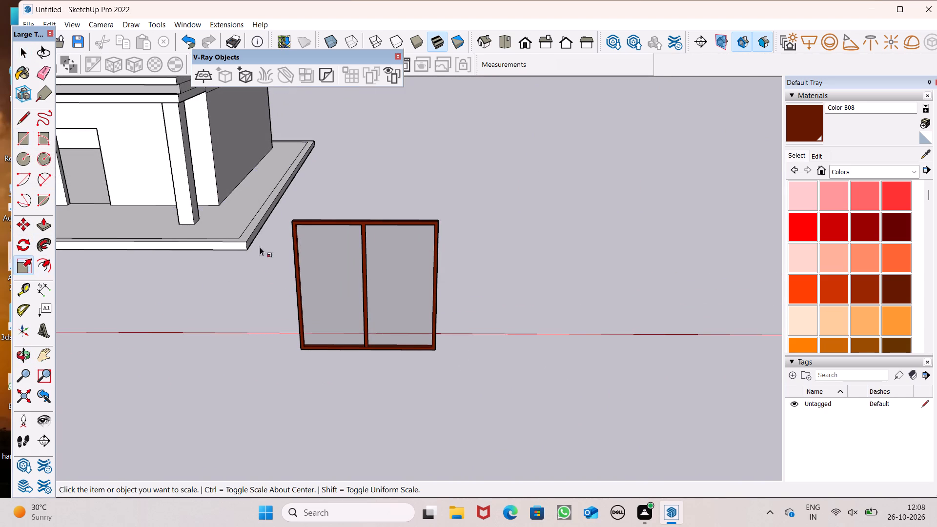
left_click(323, 246)
left_click_drag(290, 225, 339, 303)
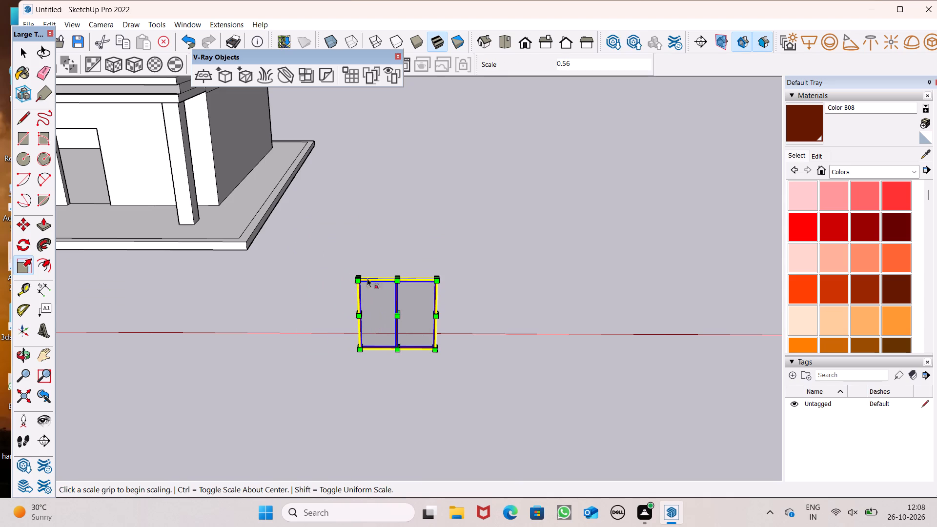
key("space")
left_click(404, 243)
Move the scaled two-pane window by its lower corner up to the window opening behind the upper balcony.
scroll(397, 244, "down", 6)
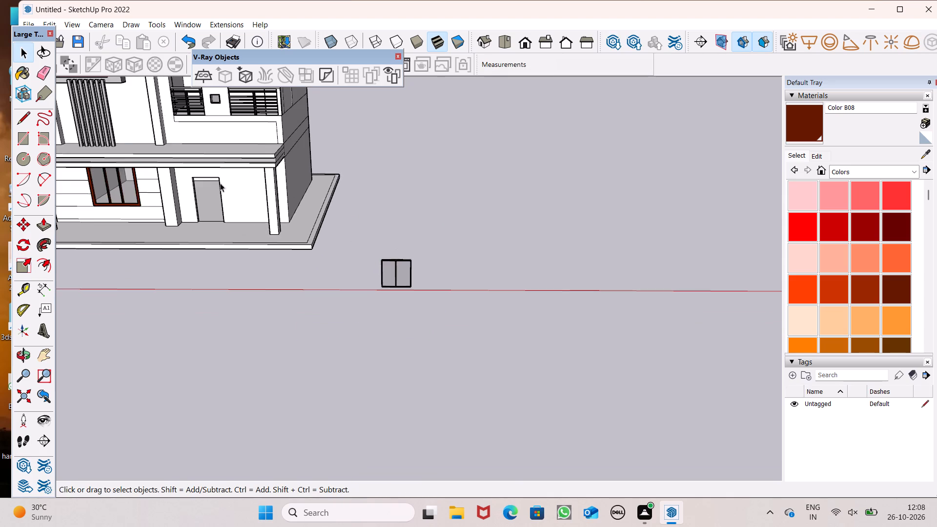
scroll(240, 216, "down", 4)
scroll(153, 122, "up", 3)
left_click(410, 313)
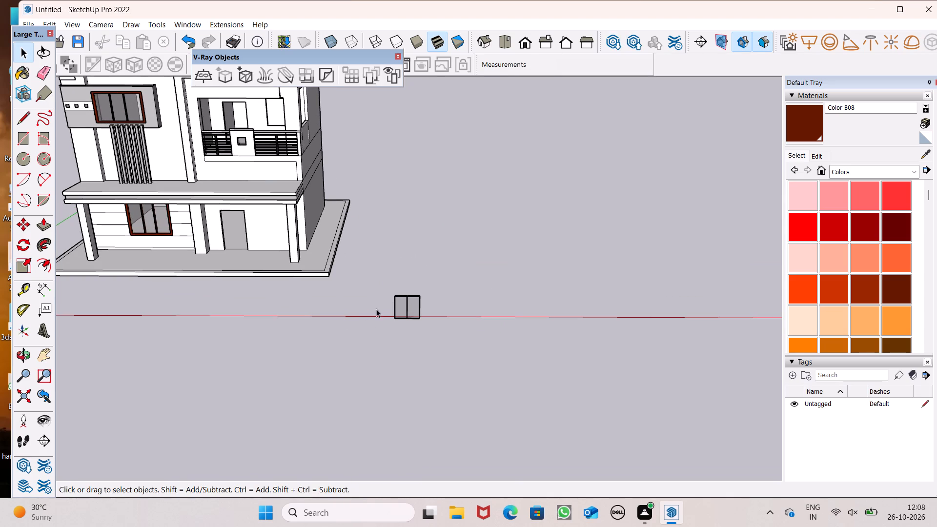
key("m")
key("Return")
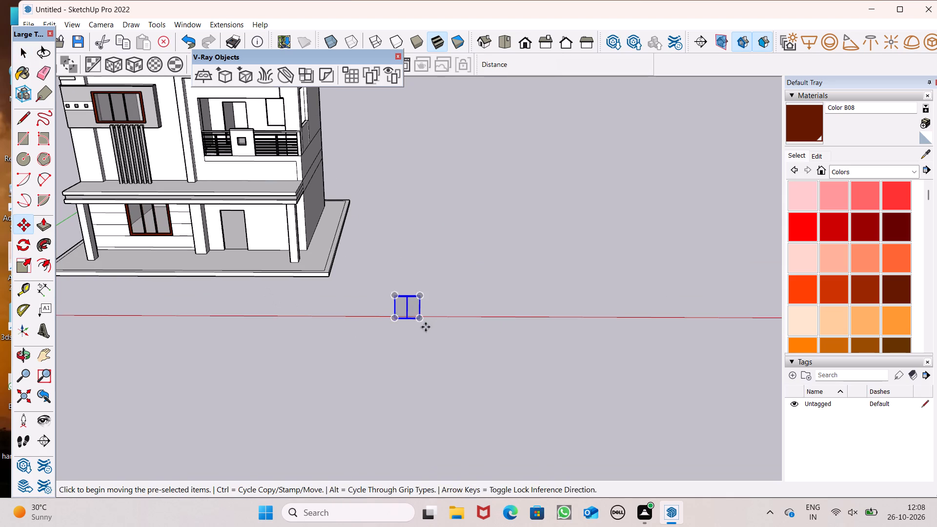
left_click_drag(419, 322, 276, 125)
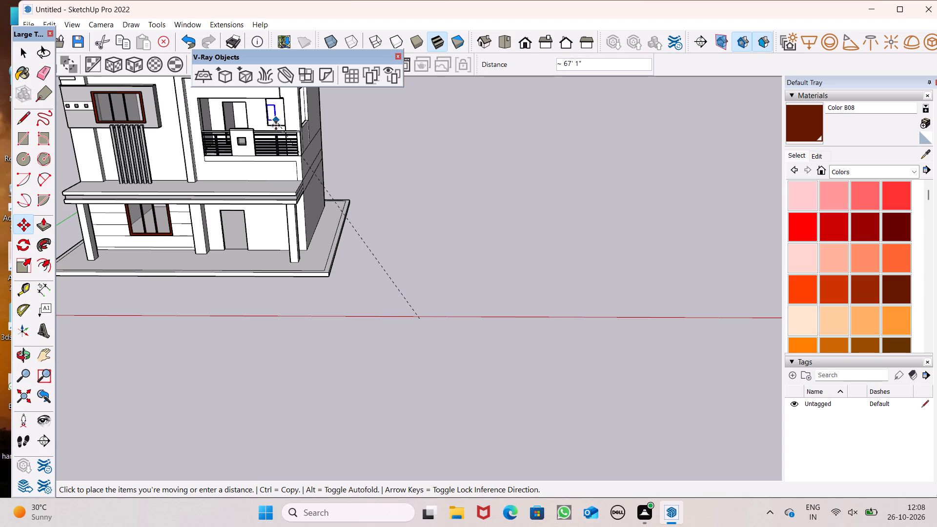
left_click_drag(276, 125, 289, 124)
left_click_drag(289, 124, 284, 122)
Move the two-pane window by its lower outer corner to the lower corner of the balcony wall opening.
scroll(257, 123, "up", 6)
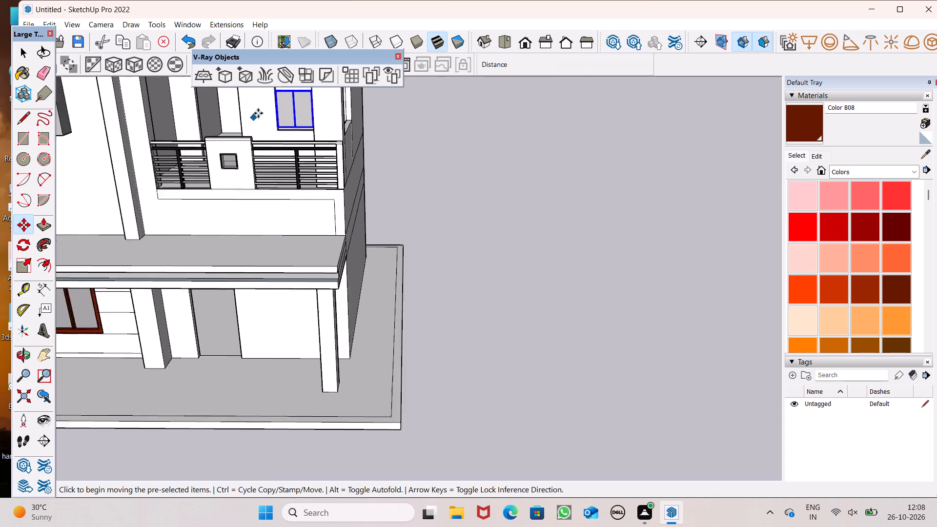
scroll(258, 113, "up", 2)
scroll(310, 169, "up", 2)
middle_click_drag(313, 169, 403, 202)
scroll(399, 222, "down", 6)
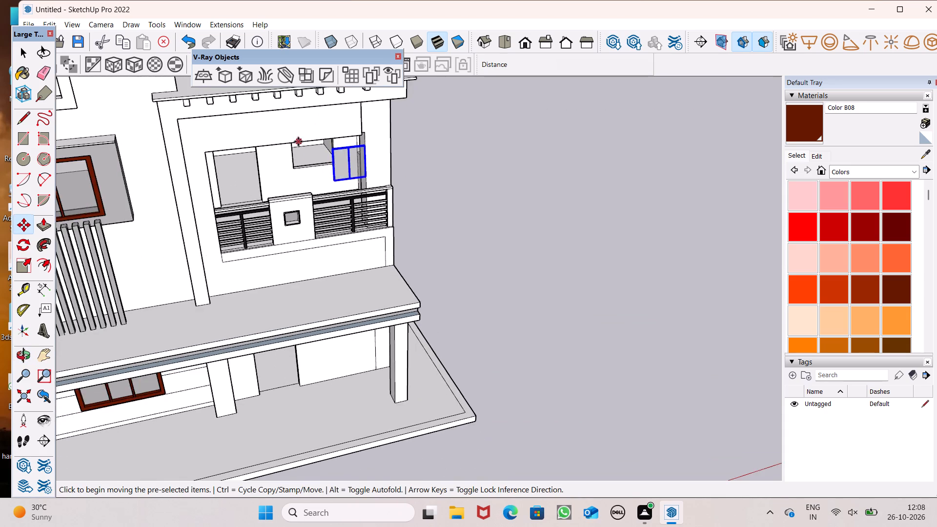
scroll(297, 139, "up", 8)
scroll(339, 158, "up", 7)
scroll(413, 188, "down", 5)
scroll(500, 233, "down", 1)
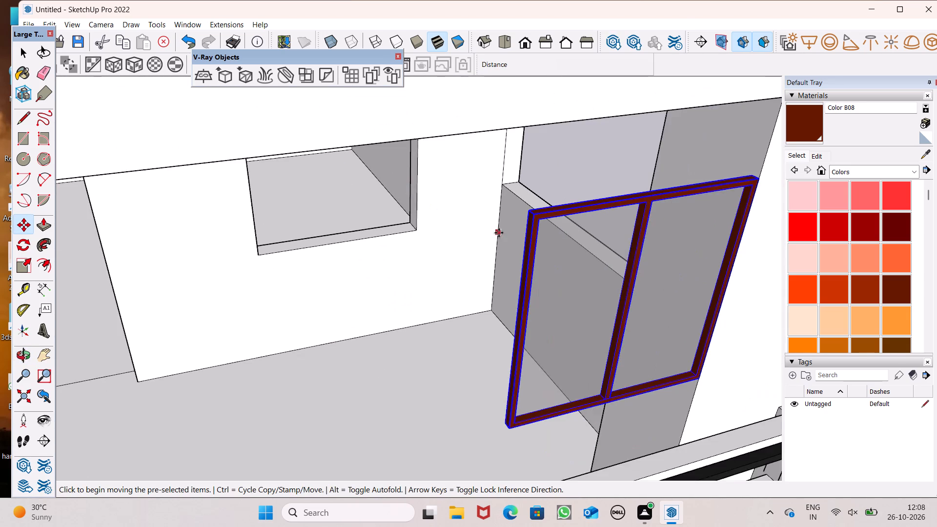
left_click_drag(664, 356, 618, 341)
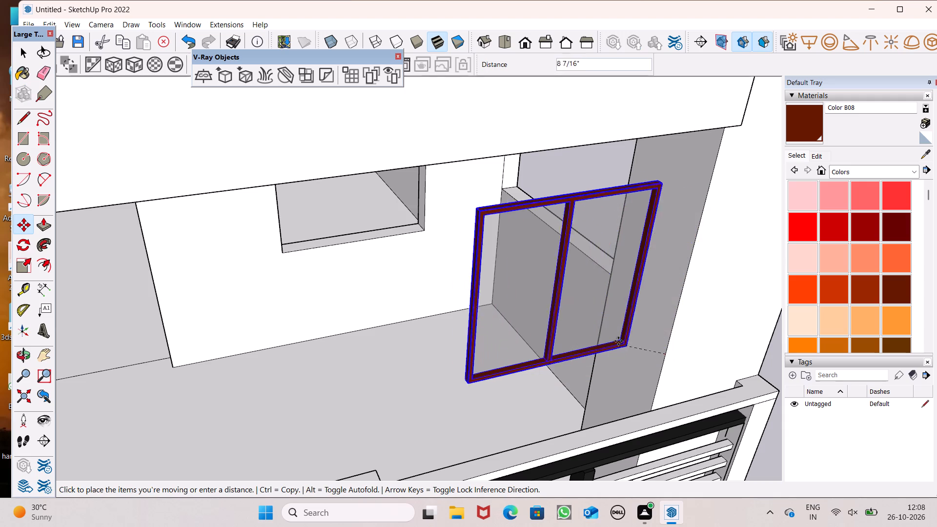
left_click_drag(618, 341, 425, 225)
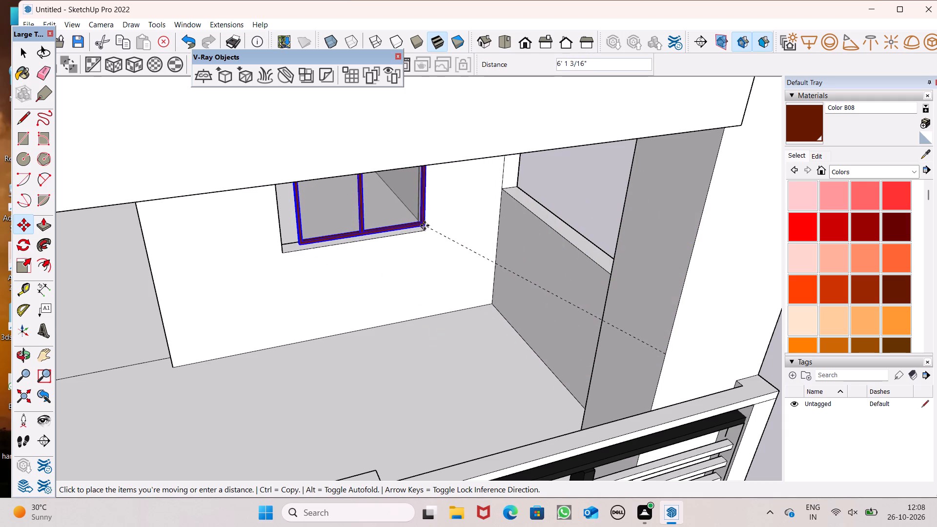
left_click_drag(425, 225, 419, 223)
Move the two-pane window by its lower corner again to line up with the opening's lower inside corner.
scroll(421, 223, "up", 6)
middle_click_drag(421, 227, 410, 208)
scroll(421, 227, "up", 1)
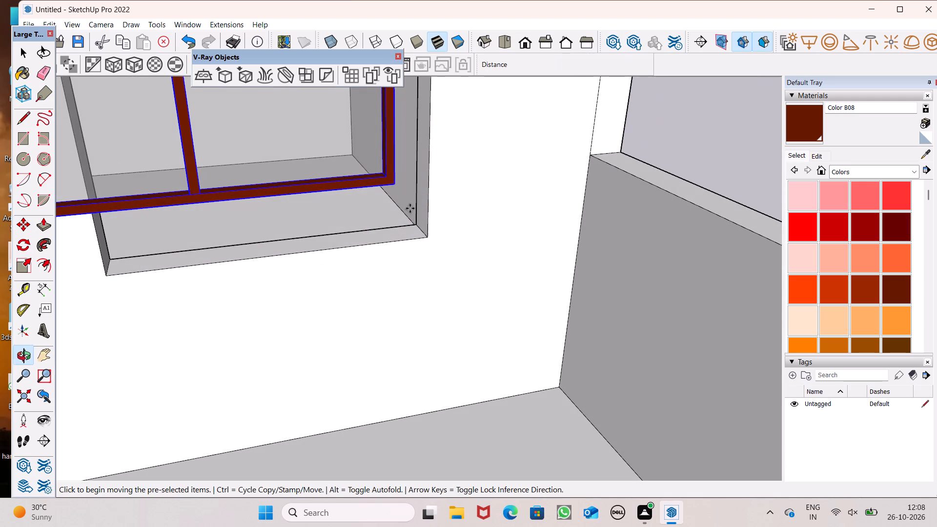
middle_click_drag(485, 228, 462, 232)
scroll(462, 232, "up", 1)
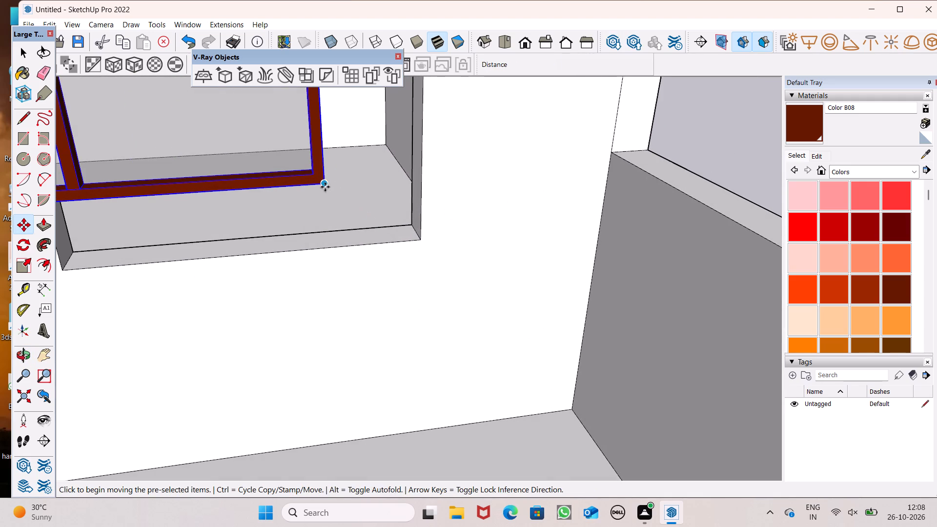
left_click_drag(323, 183, 417, 227)
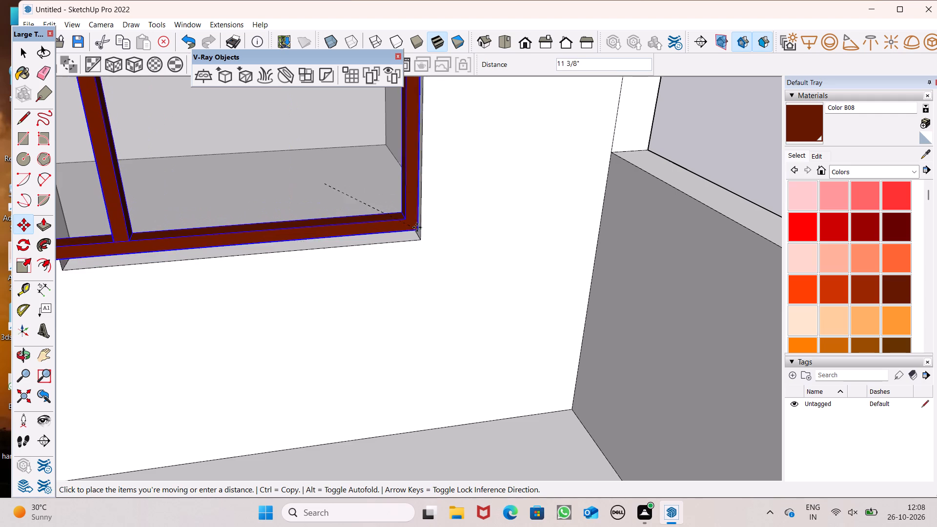
left_click_drag(417, 227, 411, 236)
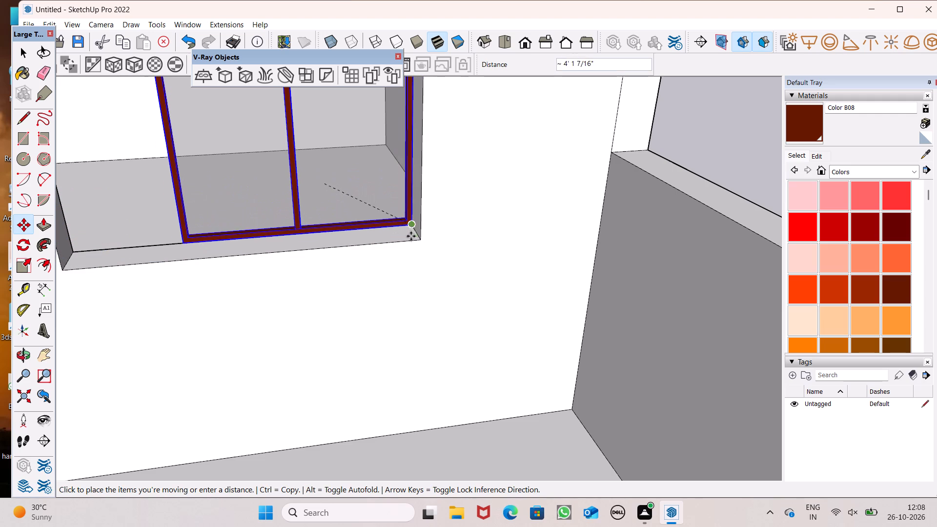
left_click_drag(411, 236, 416, 222)
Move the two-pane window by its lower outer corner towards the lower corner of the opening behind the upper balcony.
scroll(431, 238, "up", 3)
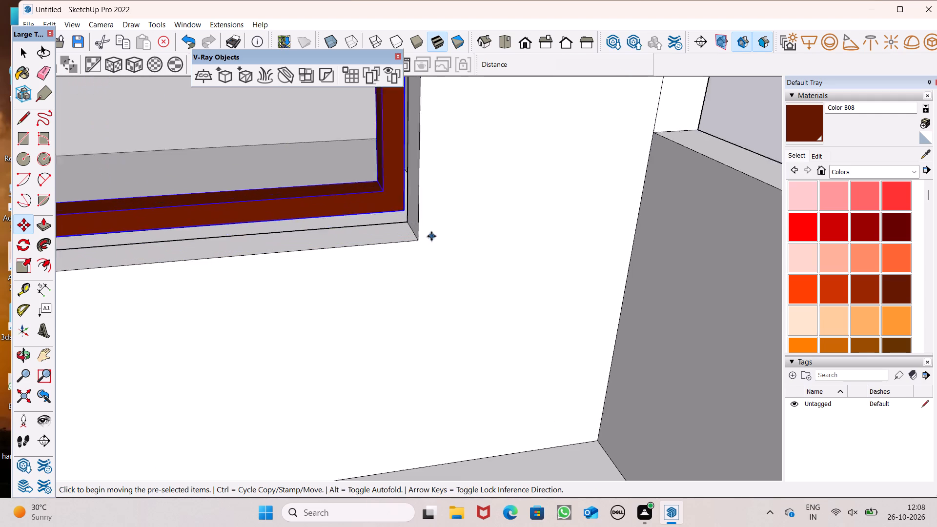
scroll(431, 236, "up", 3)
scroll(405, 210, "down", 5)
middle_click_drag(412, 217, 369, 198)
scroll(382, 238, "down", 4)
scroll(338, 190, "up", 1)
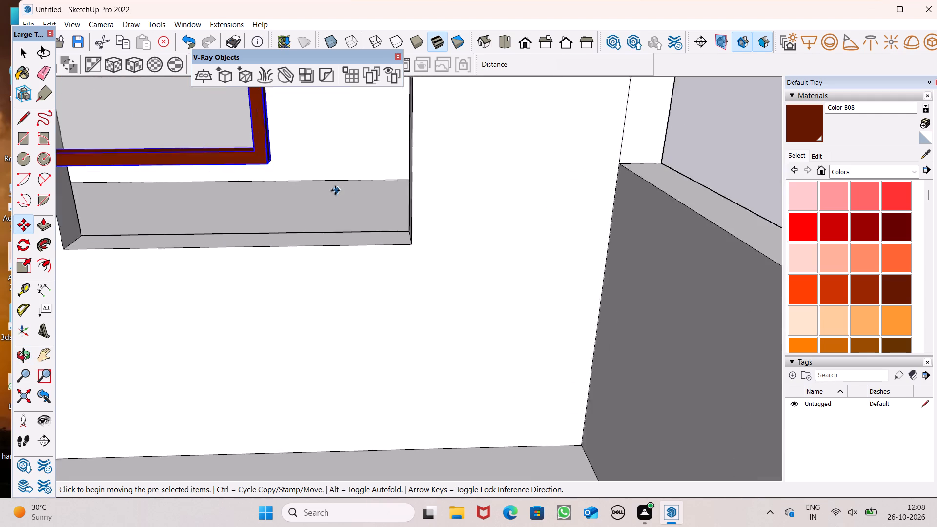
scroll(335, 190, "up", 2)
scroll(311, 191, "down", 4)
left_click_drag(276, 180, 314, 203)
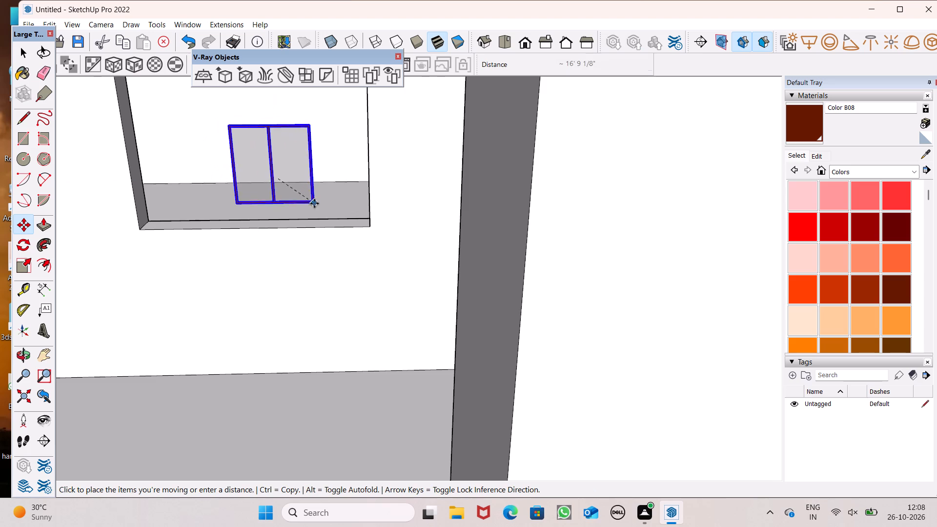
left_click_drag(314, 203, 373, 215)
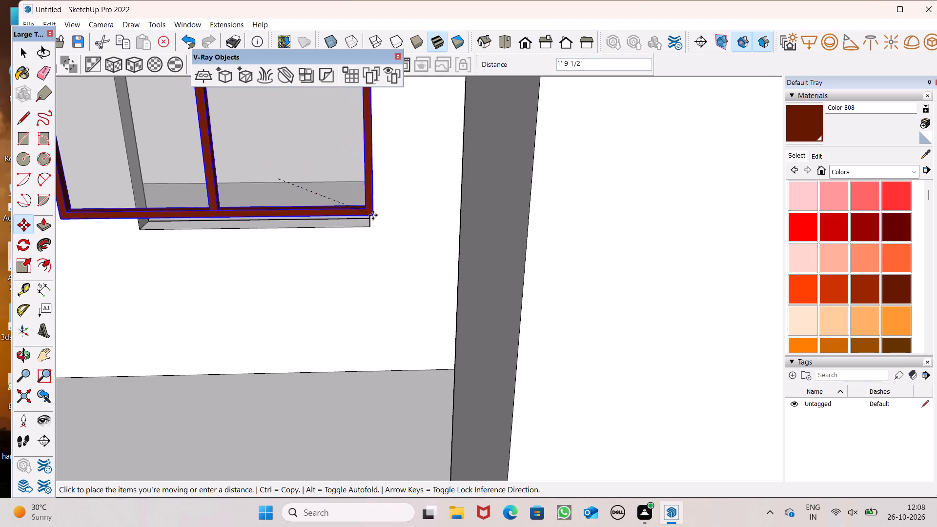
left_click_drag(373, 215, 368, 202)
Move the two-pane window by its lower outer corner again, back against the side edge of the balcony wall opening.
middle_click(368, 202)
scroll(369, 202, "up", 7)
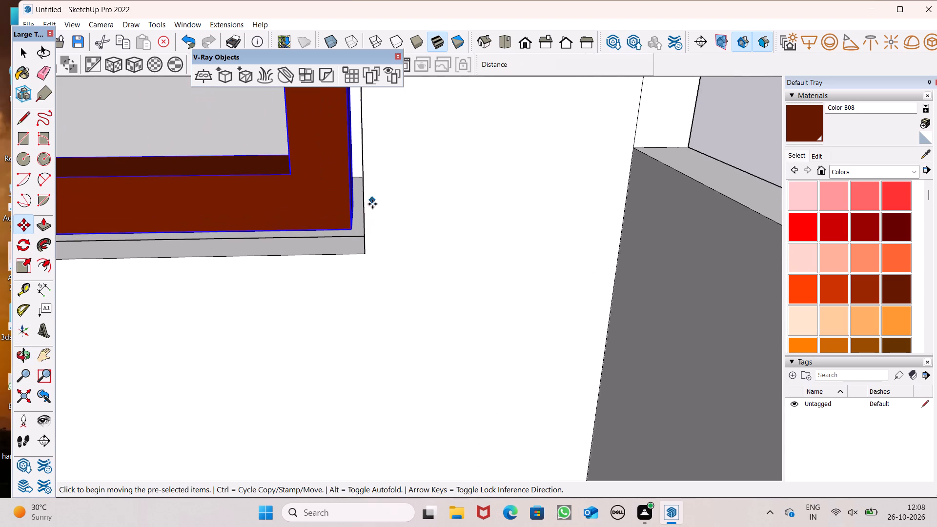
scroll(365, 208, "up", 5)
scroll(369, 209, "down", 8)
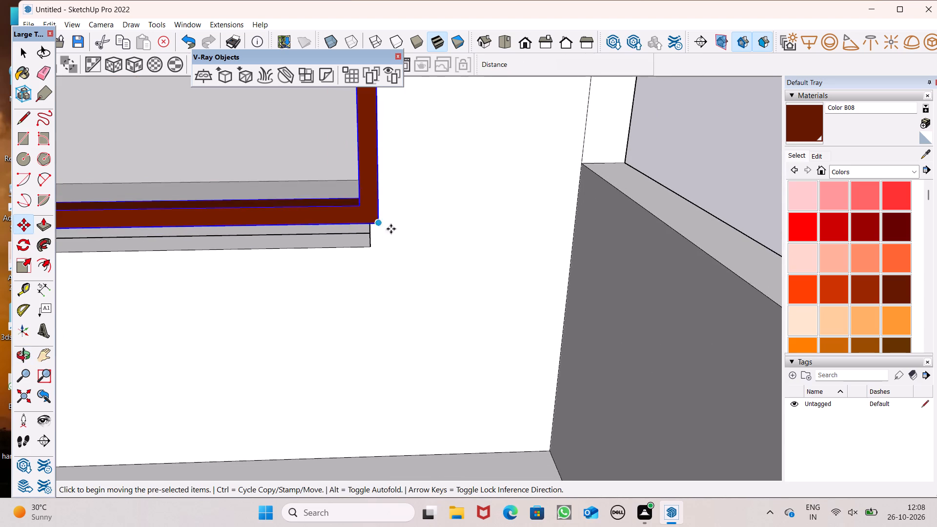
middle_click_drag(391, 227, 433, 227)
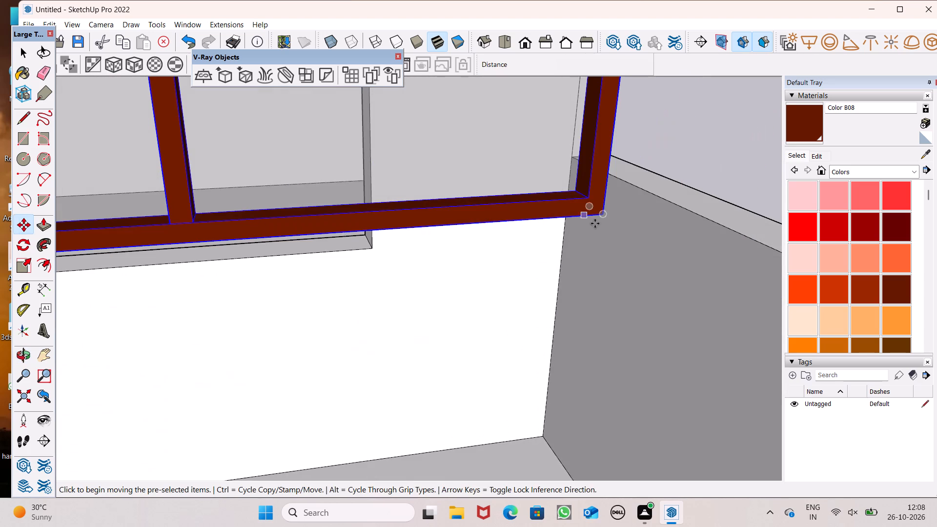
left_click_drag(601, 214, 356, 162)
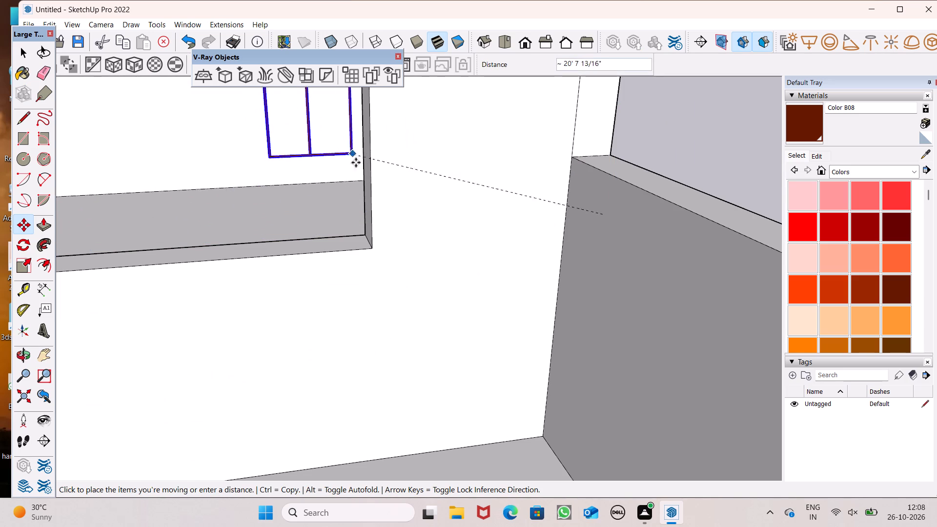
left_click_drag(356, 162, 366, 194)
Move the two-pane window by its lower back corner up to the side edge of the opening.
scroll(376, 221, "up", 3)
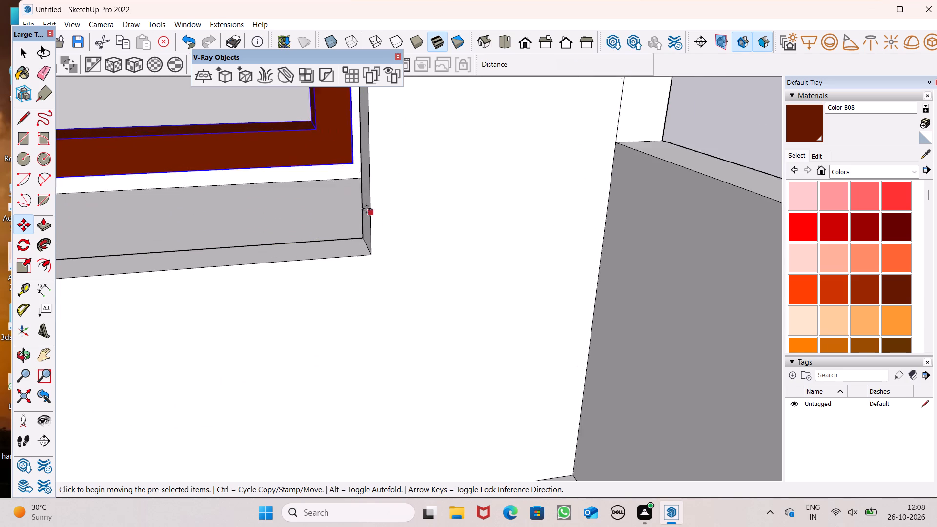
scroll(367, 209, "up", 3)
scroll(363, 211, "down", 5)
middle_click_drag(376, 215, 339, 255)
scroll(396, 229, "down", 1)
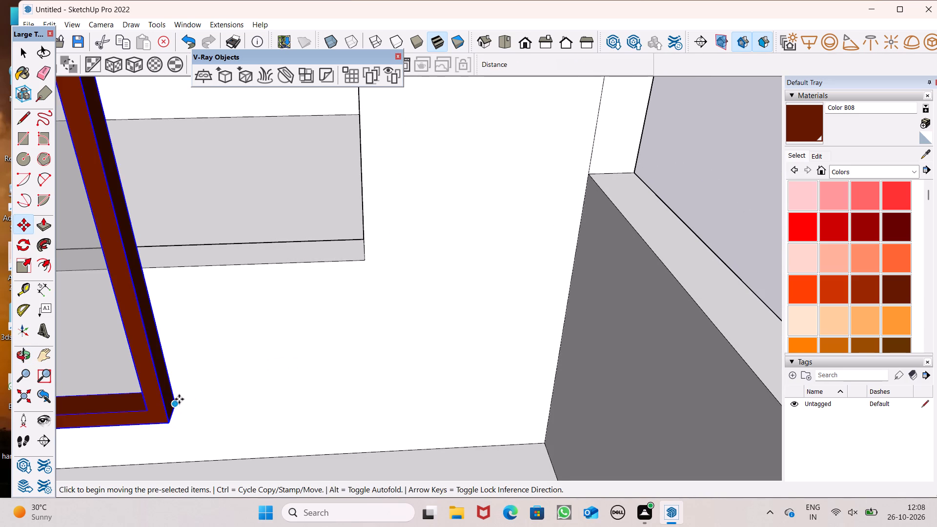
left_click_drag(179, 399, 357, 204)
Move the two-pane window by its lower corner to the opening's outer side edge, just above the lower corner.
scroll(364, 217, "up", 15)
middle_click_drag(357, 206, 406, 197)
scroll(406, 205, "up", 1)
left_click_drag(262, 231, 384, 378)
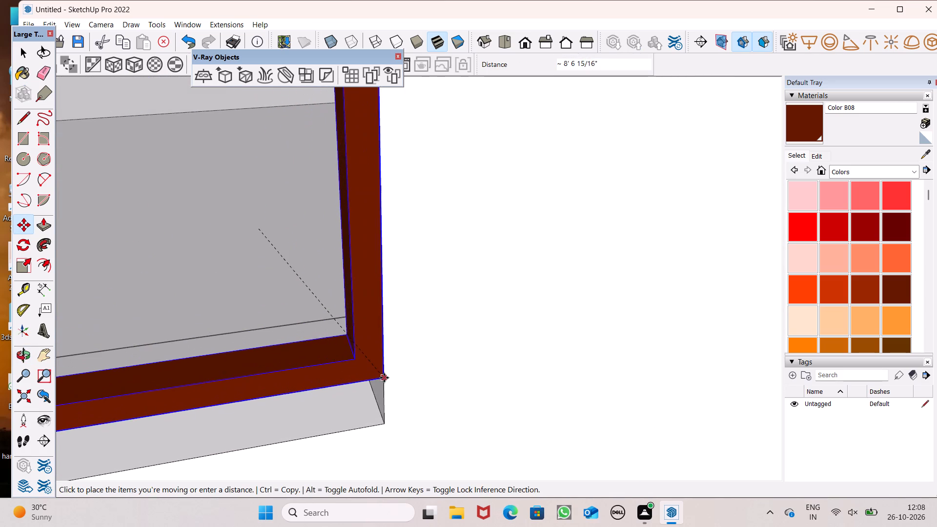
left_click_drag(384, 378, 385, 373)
Move the two-pane window by its lower corner onto the opening's lower outer corner.
scroll(378, 290, "down", 2)
middle_click_drag(390, 386, 384, 351)
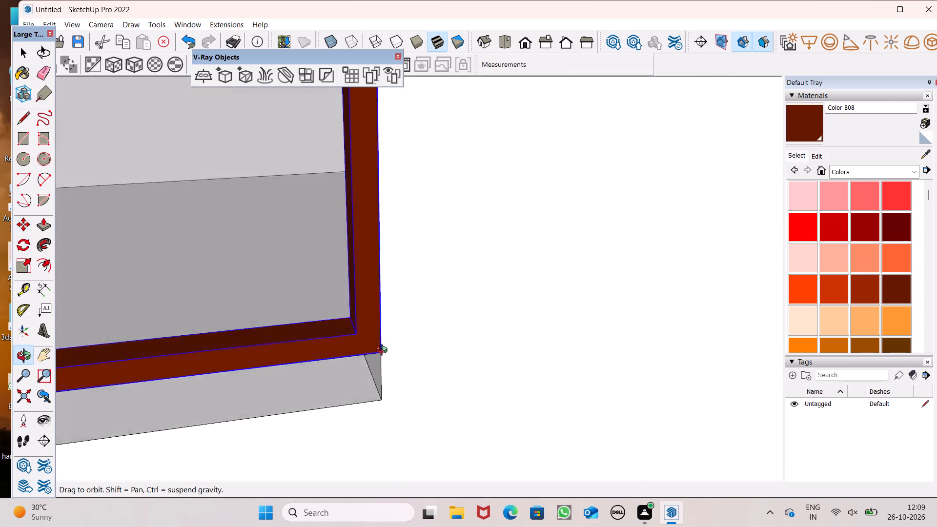
middle_click_drag(384, 351, 348, 299)
scroll(379, 341, "up", 1)
left_click_drag(362, 331, 343, 330)
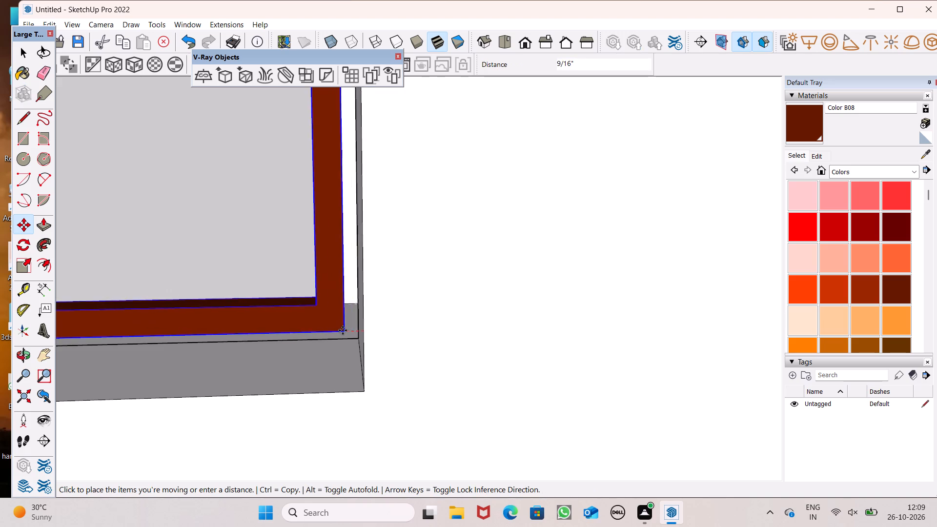
left_click_drag(343, 330, 362, 391)
Examine how the two-pane window sits in the opening behind the upper balcony, including from the front view.
scroll(462, 331, "down", 10)
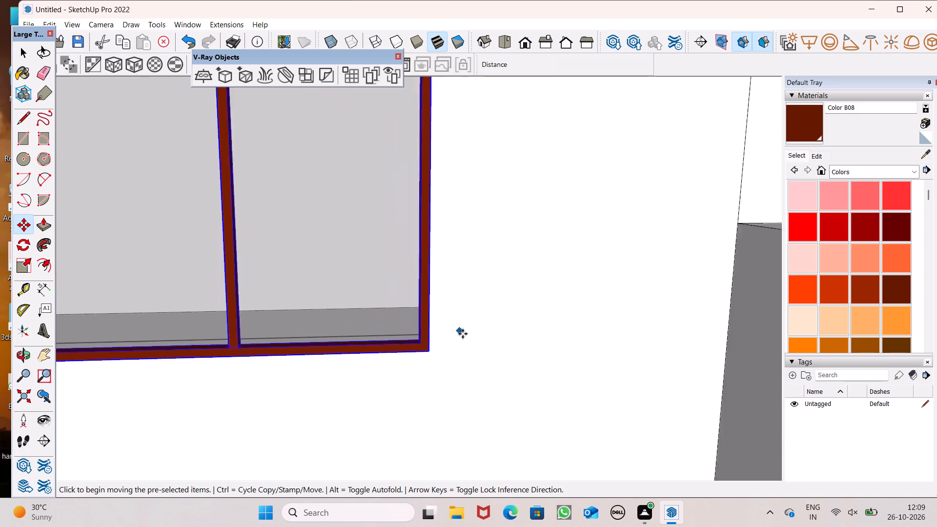
scroll(463, 334, "down", 13)
middle_click_drag(399, 324, 477, 387)
middle_click_drag(462, 383, 467, 375)
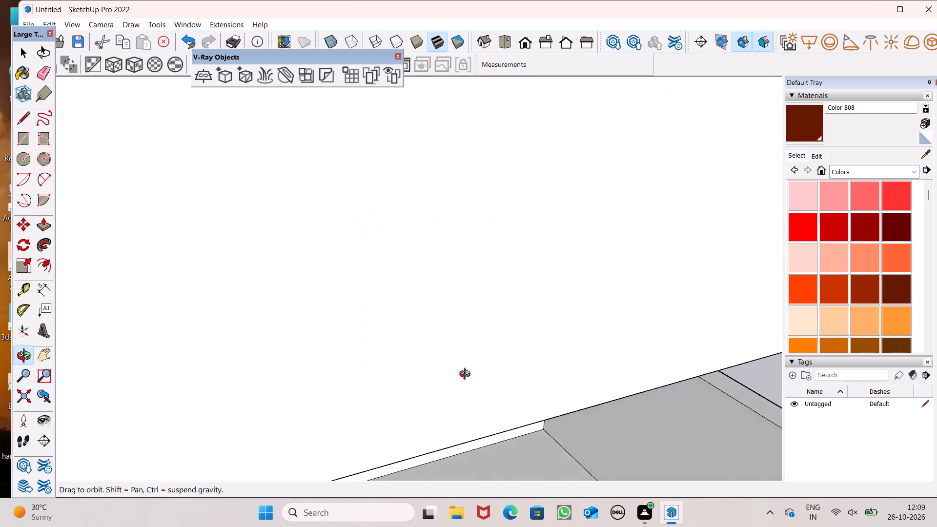
middle_click_drag(467, 375, 428, 131)
scroll(428, 131, "up", 1)
scroll(411, 257, "down", 20)
middle_click_drag(473, 362, 476, 360)
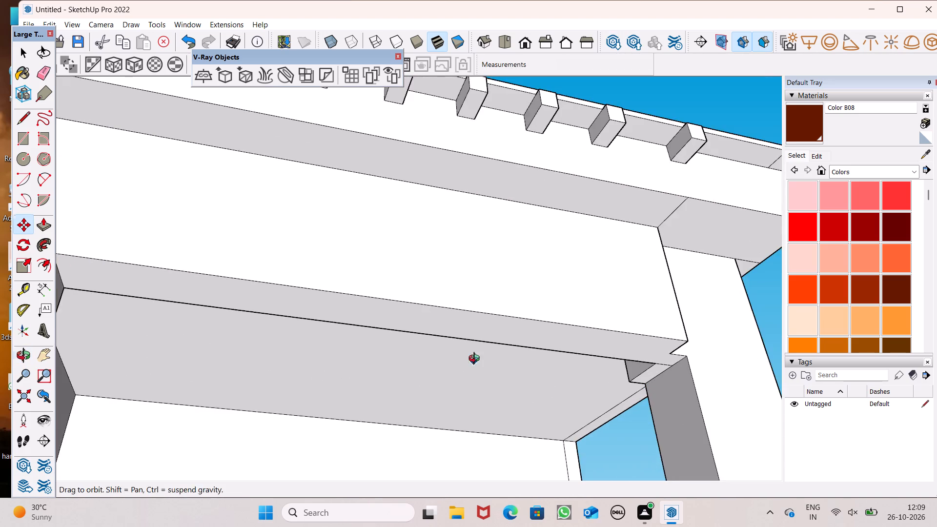
middle_click_drag(476, 360, 485, 322)
scroll(444, 252, "down", 12)
middle_click_drag(446, 307, 424, 450)
scroll(450, 370, "up", 6)
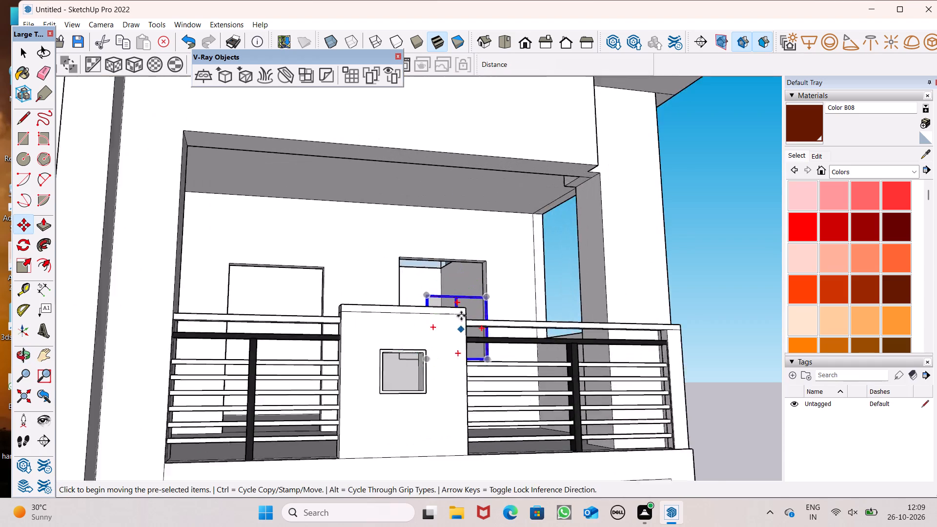
scroll(461, 316, "up", 2)
scroll(444, 273, "up", 5)
middle_click_drag(451, 310, 474, 373)
scroll(491, 273, "down", 7)
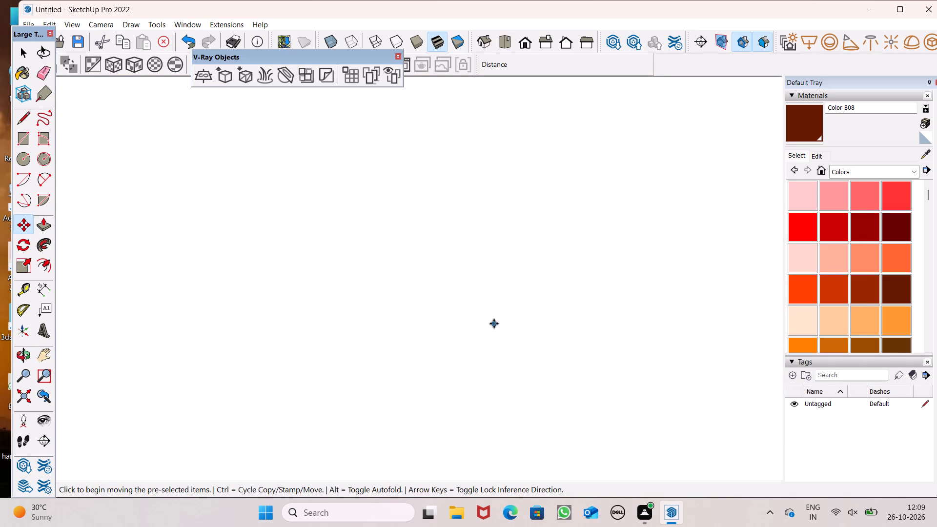
scroll(492, 304, "down", 7)
left_click(530, 45)
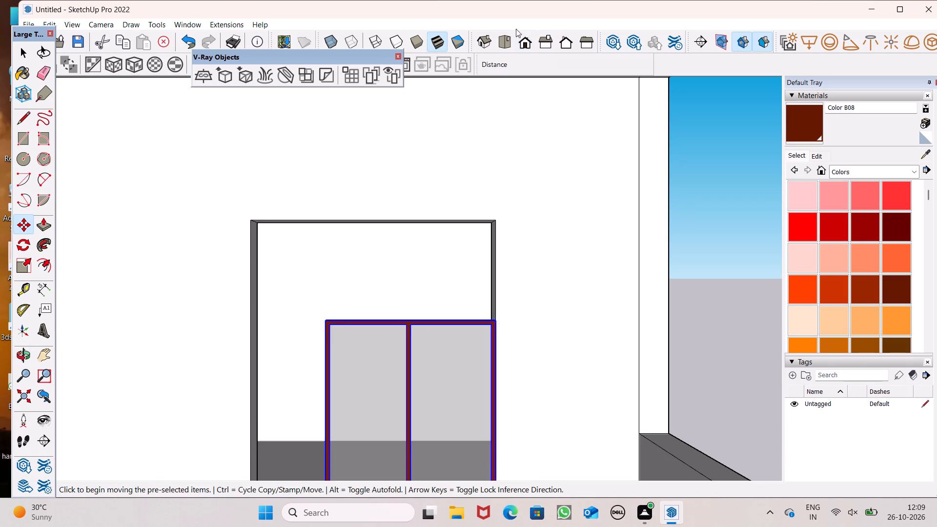
Scale the two-pane window along the green axis to deepen its frame inward into the wall opening.
scroll(516, 29, "down", 8)
middle_click_drag(446, 278, 489, 321)
scroll(400, 303, "up", 5)
middle_click_drag(429, 330, 447, 324)
scroll(429, 330, "up", 2)
middle_click_drag(450, 324, 507, 351)
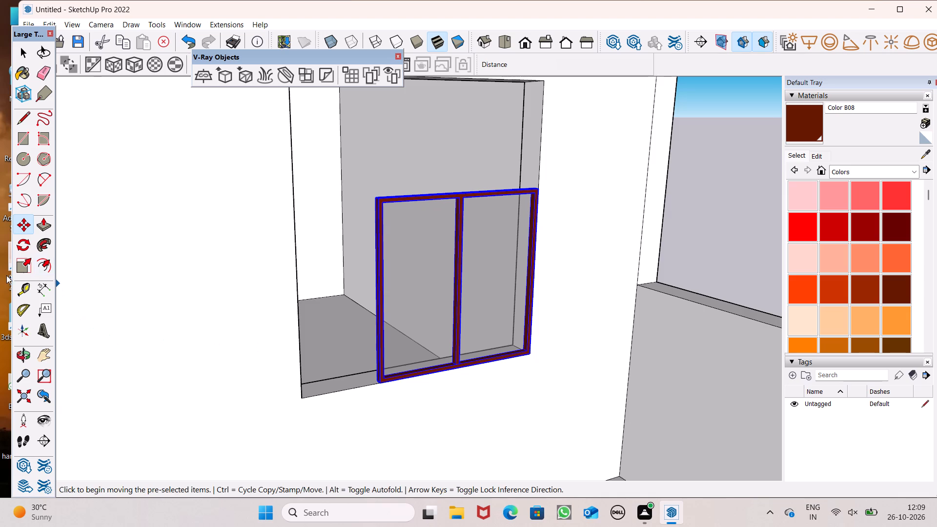
left_click_drag(20, 265, 26, 266)
scroll(418, 297, "up", 2)
middle_click_drag(454, 309, 504, 335)
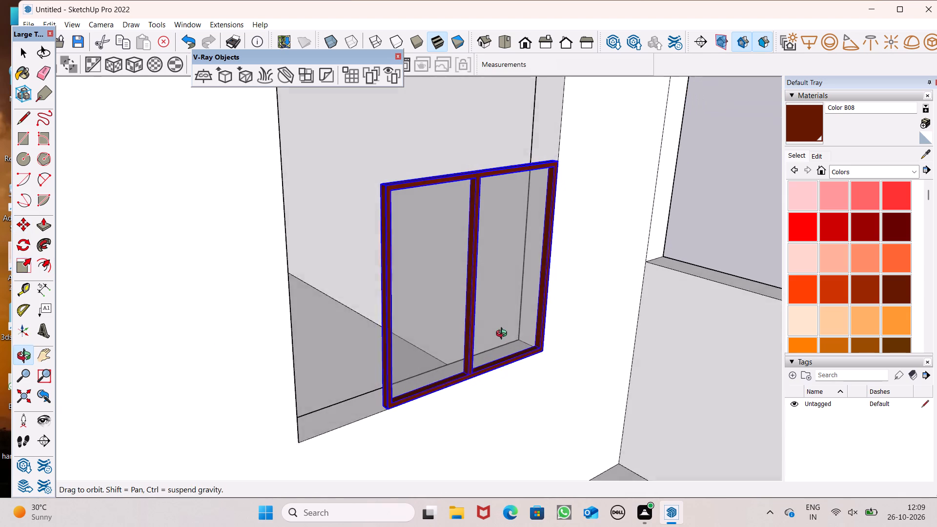
middle_click_drag(504, 335, 520, 338)
scroll(476, 280, "up", 5)
left_click_drag(474, 277, 454, 273)
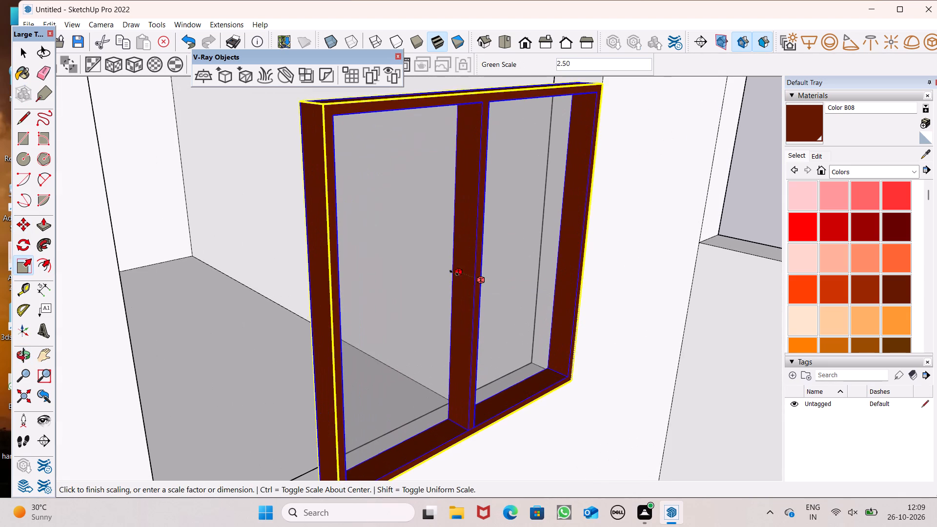
left_click_drag(454, 273, 449, 272)
scroll(448, 304, "down", 3)
scroll(429, 238, "down", 5)
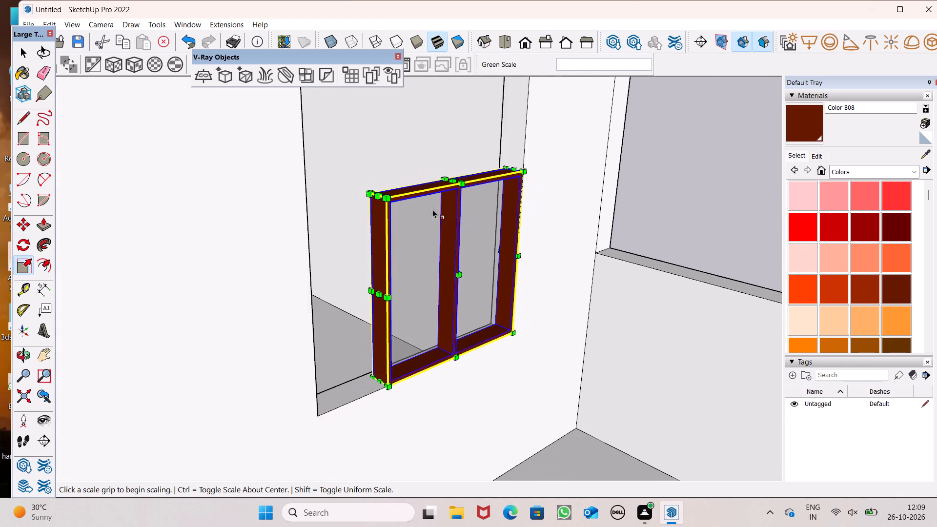
Stretch the two-pane window to a blue scale of 1.59 and a red scale of about 1.44 to fill the opening.
scroll(421, 86, "down", 3)
scroll(420, 74, "up", 6)
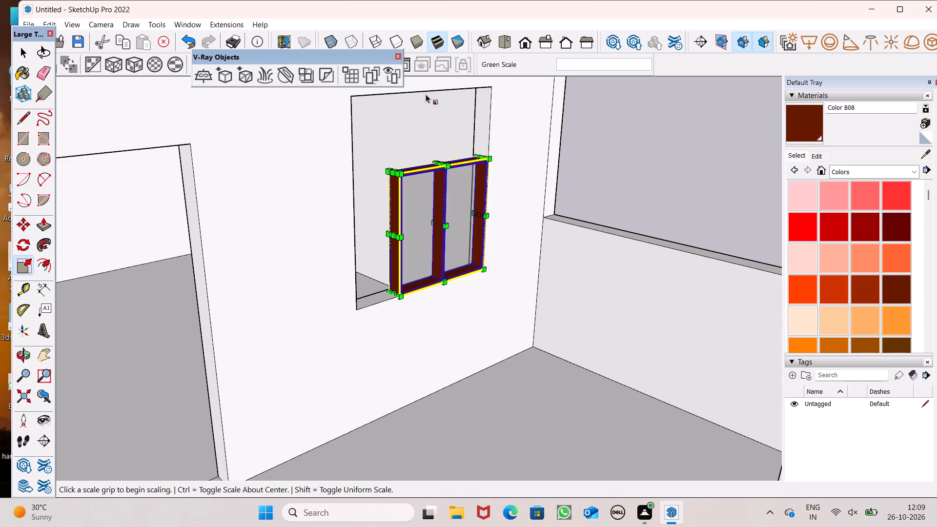
scroll(423, 85, "up", 6)
left_click_drag(456, 224, 451, 129)
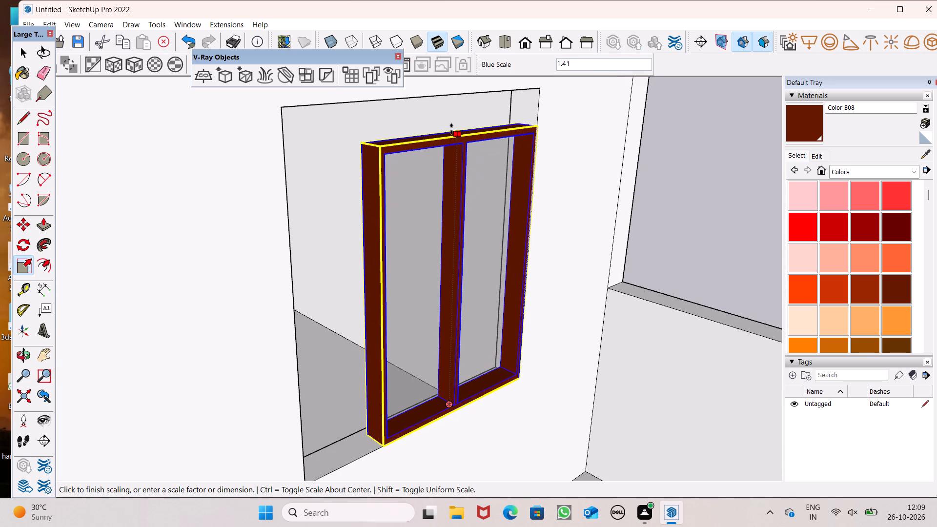
left_click_drag(451, 129, 448, 91)
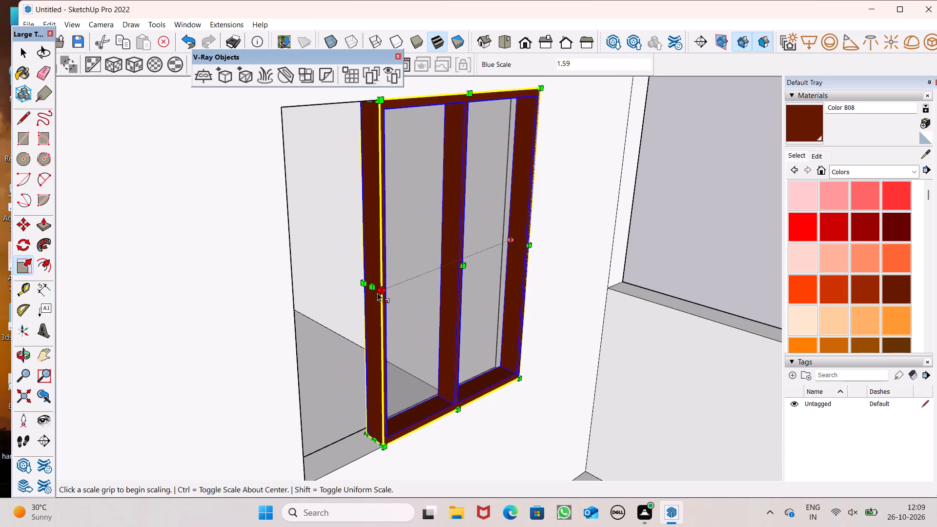
left_click_drag(370, 288, 296, 331)
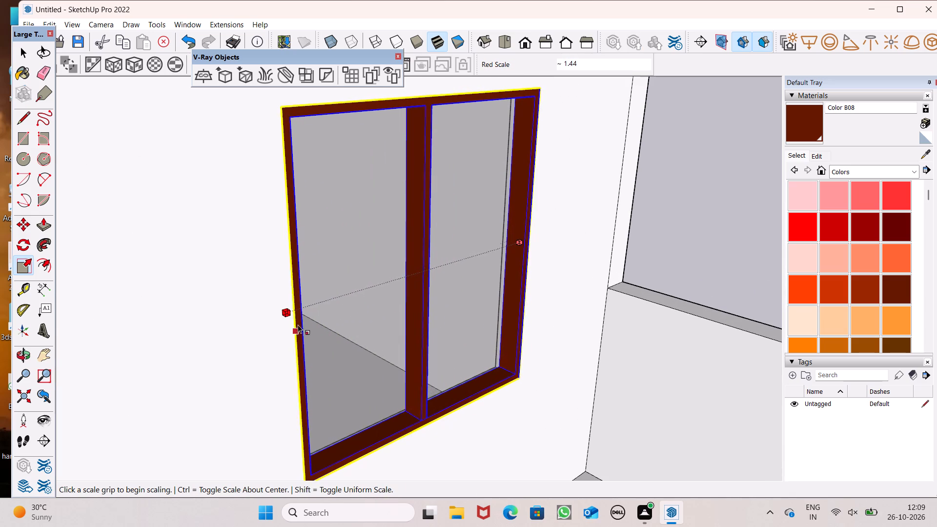
Deselect the two-pane window and examine the whole house from the front.
scroll(285, 212, "down", 7)
middle_click_drag(294, 243, 161, 260)
scroll(161, 253, "up", 1)
left_click(524, 45)
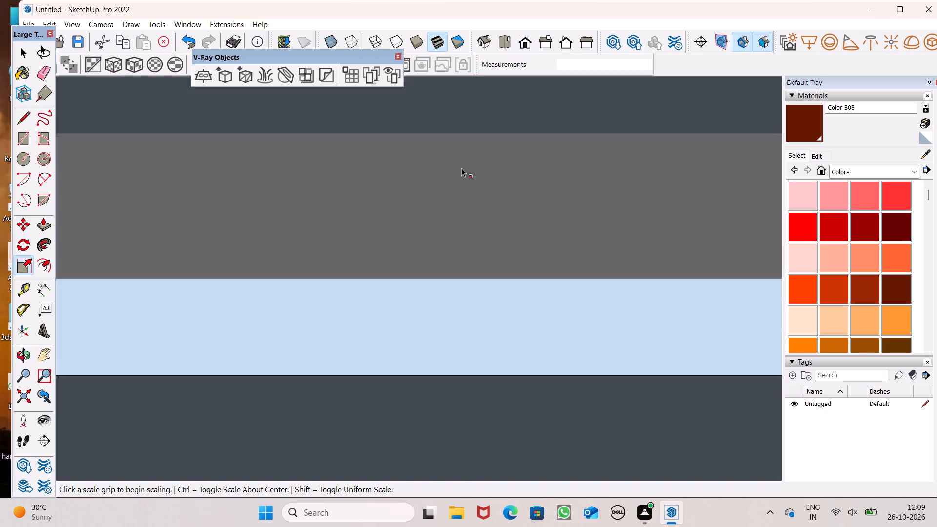
scroll(433, 226, "down", 20)
scroll(433, 226, "down", 20)
scroll(433, 226, "down", 1)
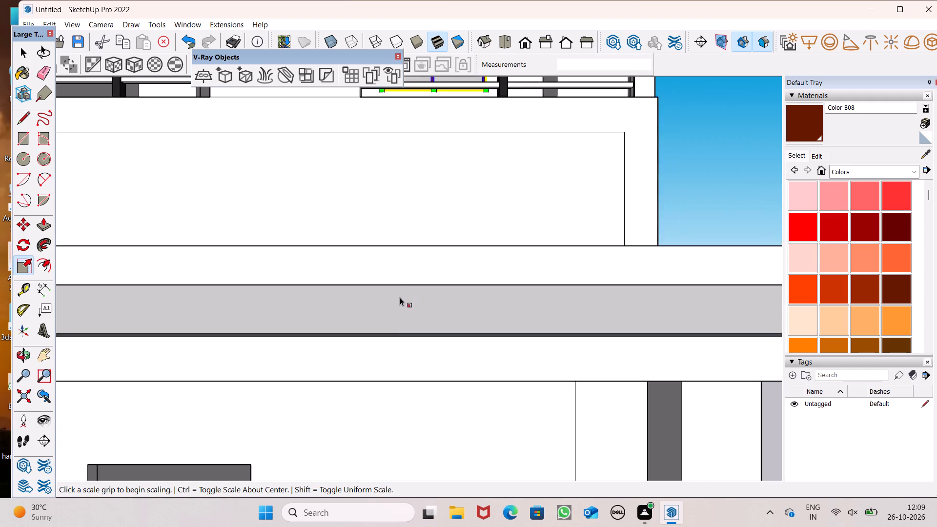
scroll(400, 297, "down", 15)
middle_click_drag(427, 281, 402, 349)
left_click(558, 258)
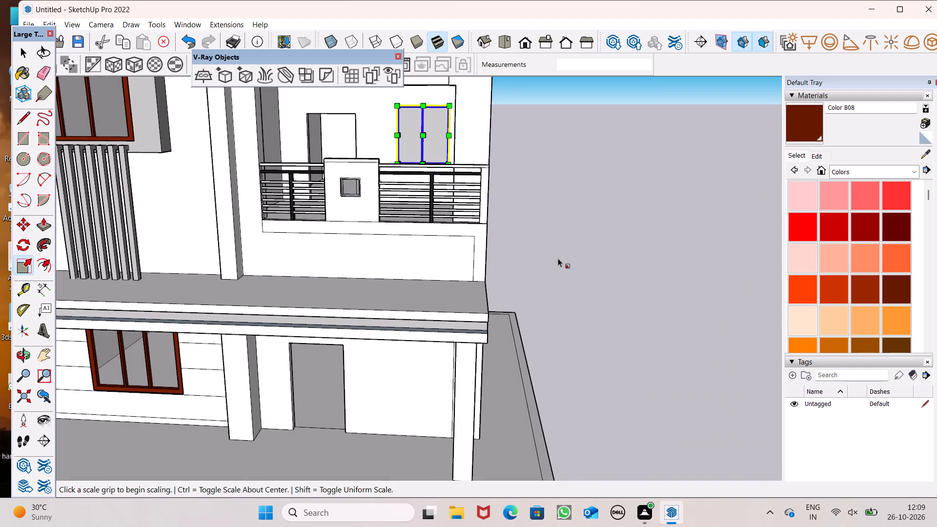
key("space")
left_click(556, 255)
scroll(545, 241, "down", 4)
middle_click_drag(546, 243, 557, 204)
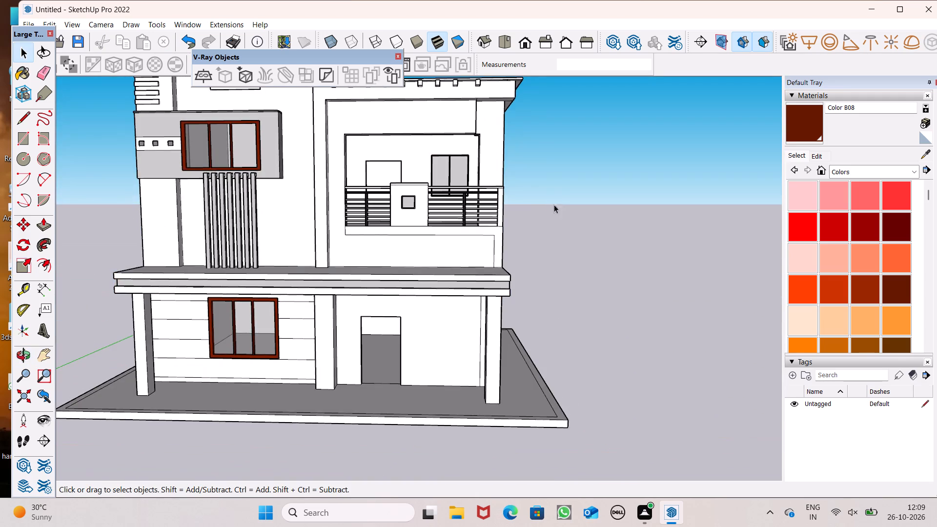
scroll(467, 197, "down", 4)
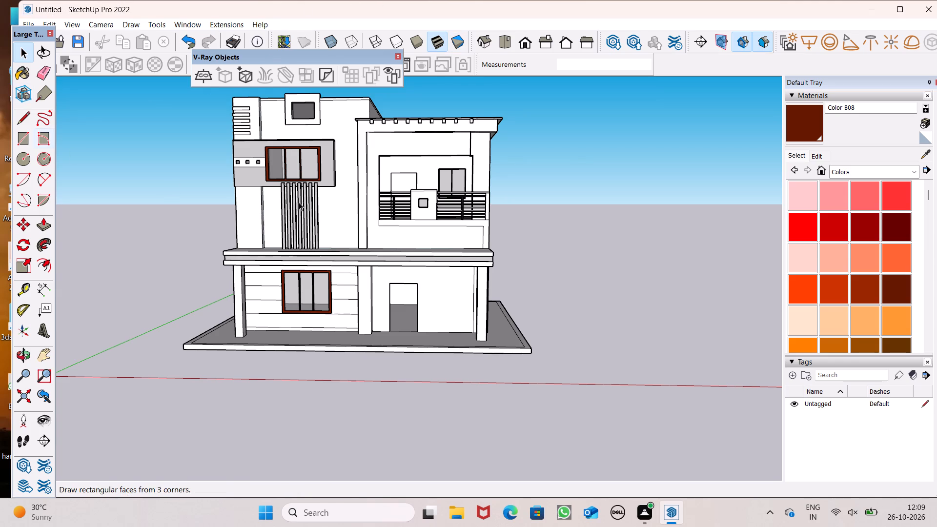
scroll(353, 219, "down", 1)
middle_click_drag(393, 280, 389, 286)
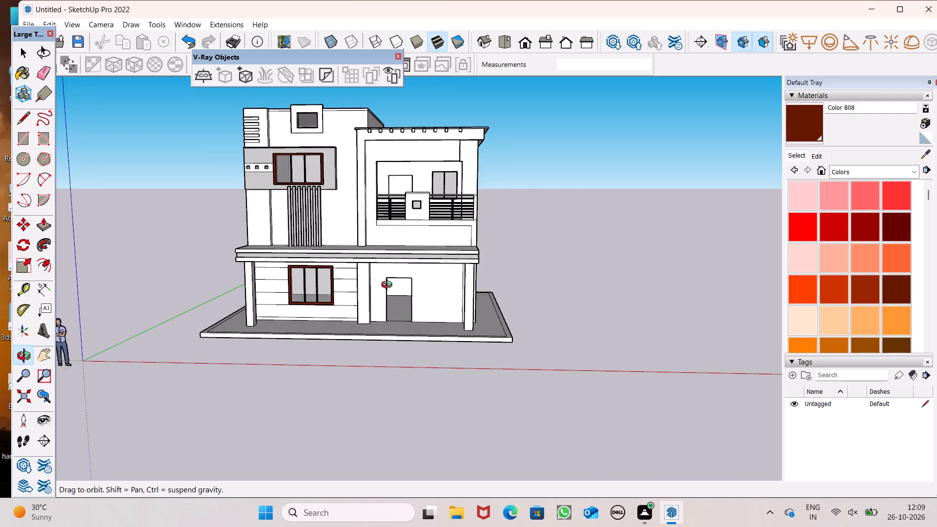
middle_click_drag(389, 286, 390, 291)
Start the Rectangle tool for drawing on the house model.
left_click(23, 140)
scroll(102, 198, "down", 2)
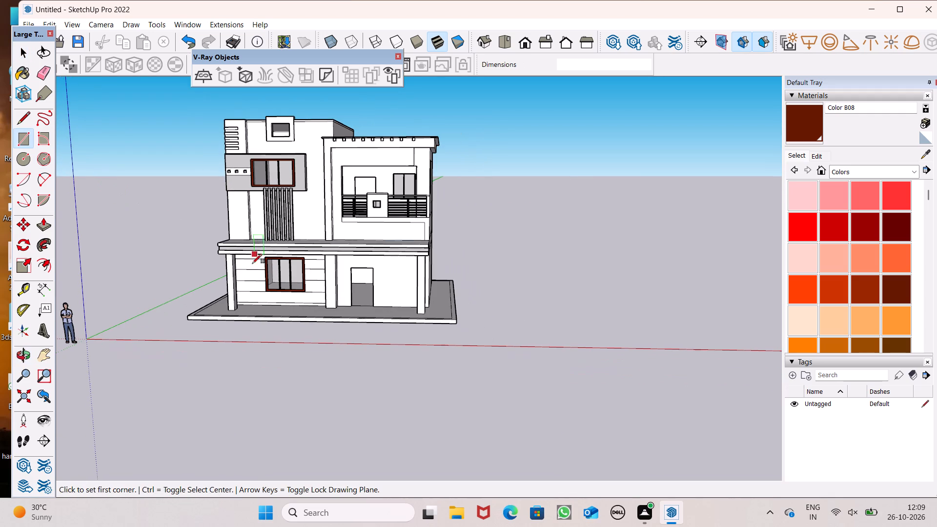
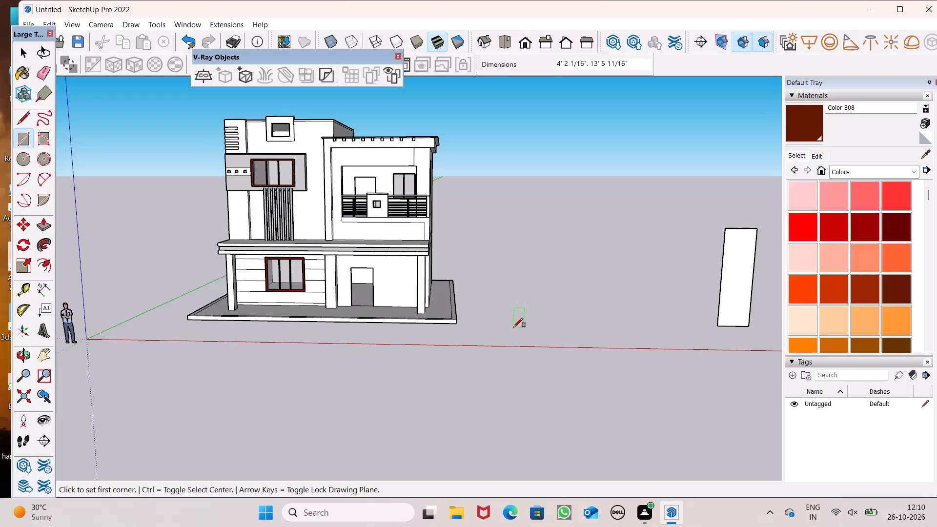
Undo the freestanding rectangle drawn beside the house.
key("z")
key("ctrl+z")
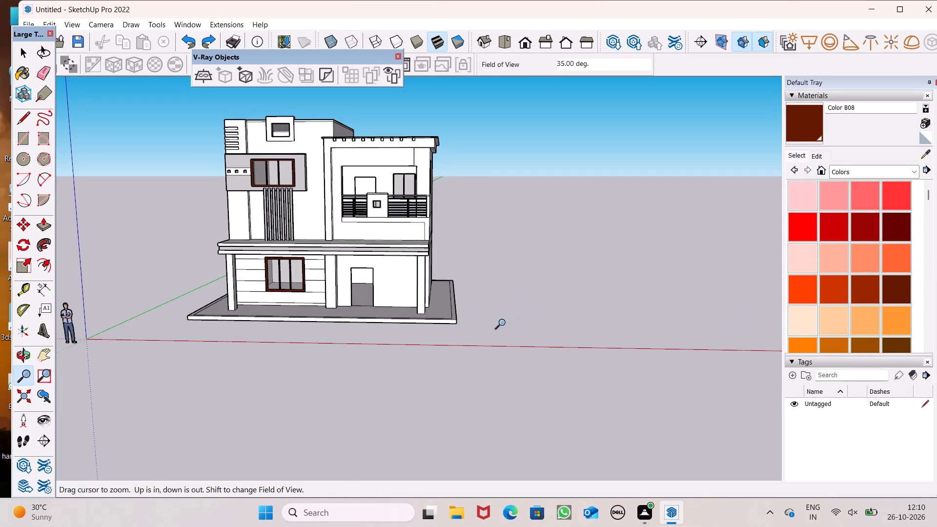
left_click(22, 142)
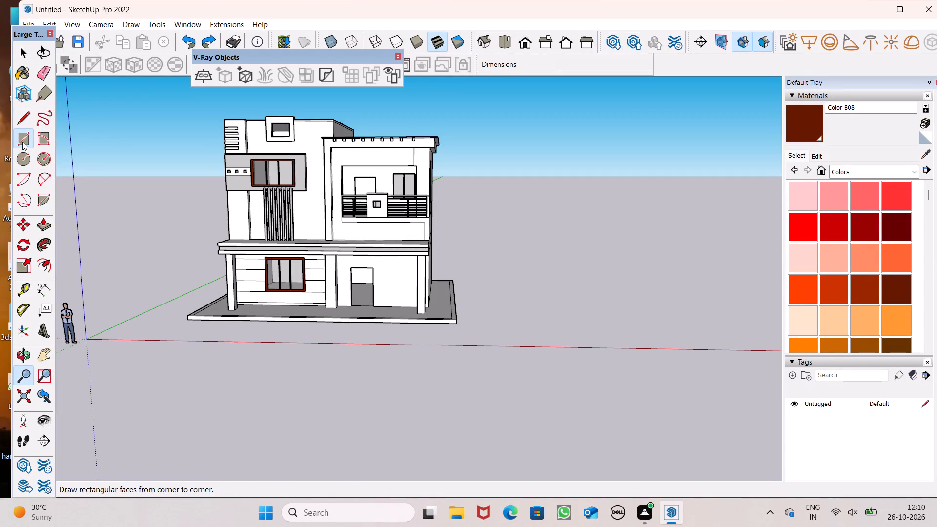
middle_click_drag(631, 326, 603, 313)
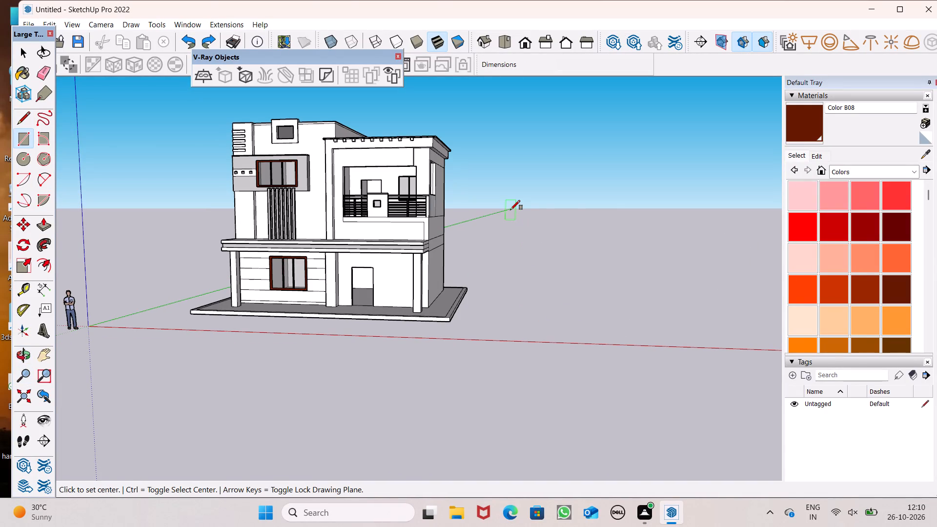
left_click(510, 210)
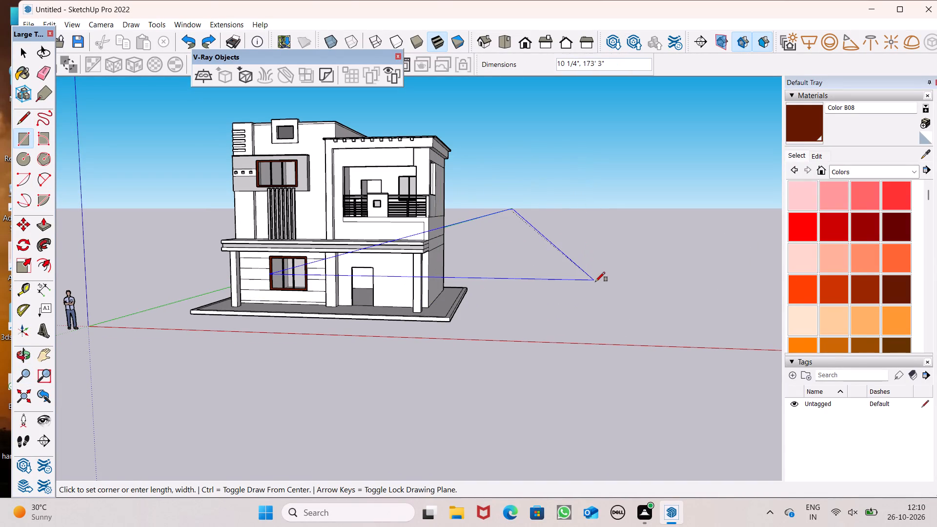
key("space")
Draw an upright 4' by 7' rectangle in the open space beside the house, facing the front.
left_click(20, 134)
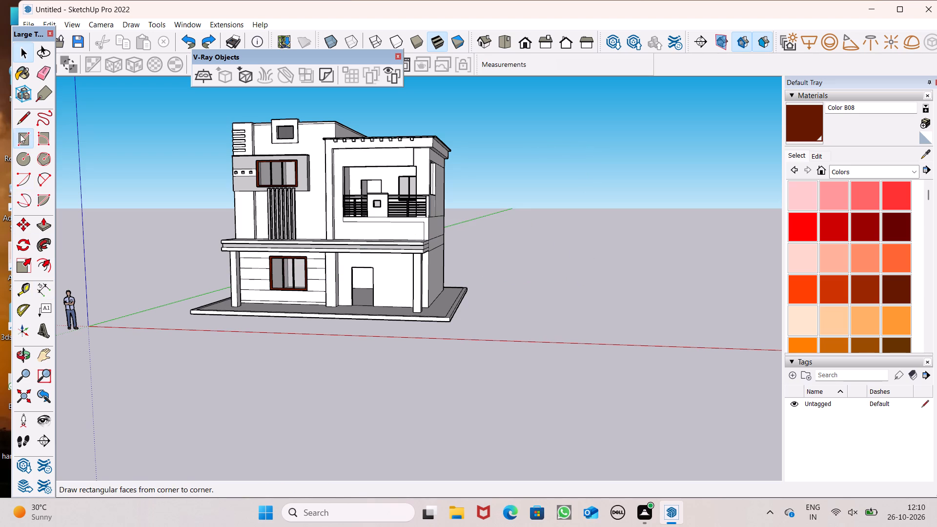
middle_click_drag(550, 267, 561, 234)
scroll(561, 234, "up", 1)
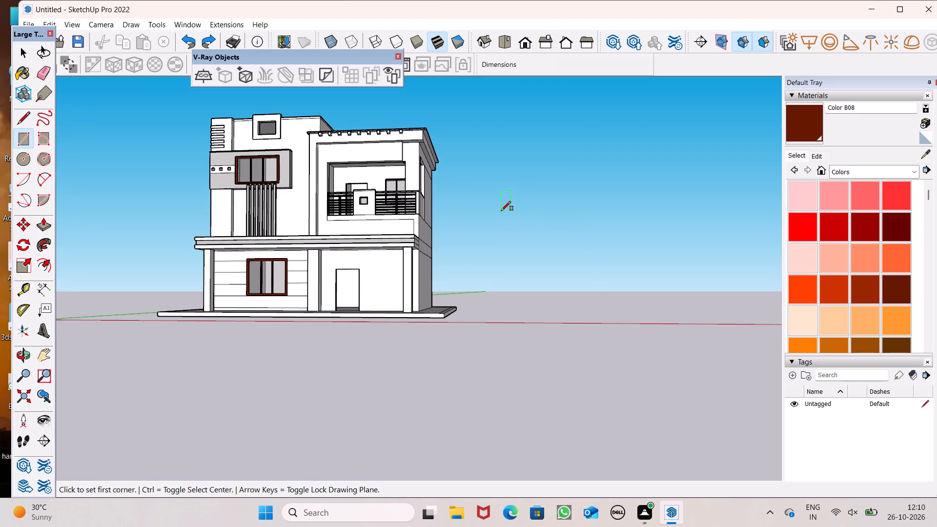
left_click(501, 211)
type("4',7'")
key("Return")
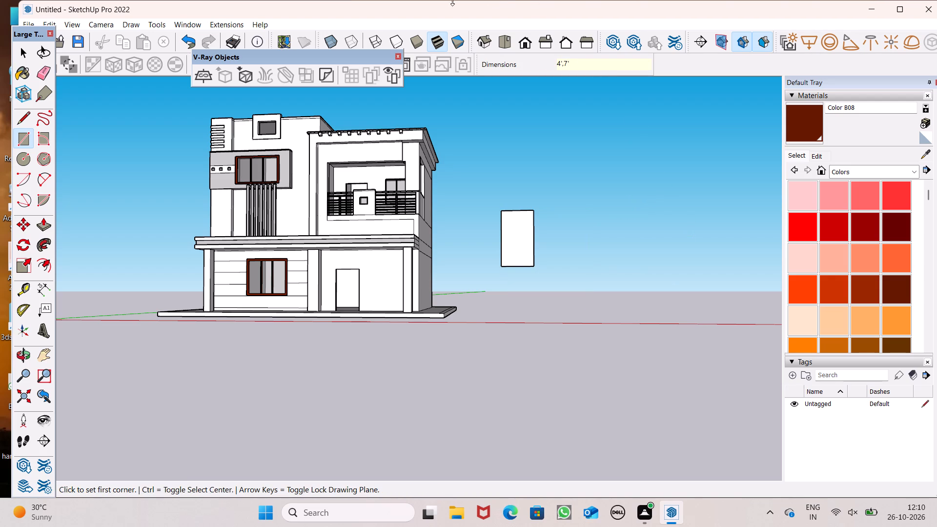
Offset the 4' by 7' rectangle's outline inward to form a narrow, even border.
scroll(459, 321, "up", 1)
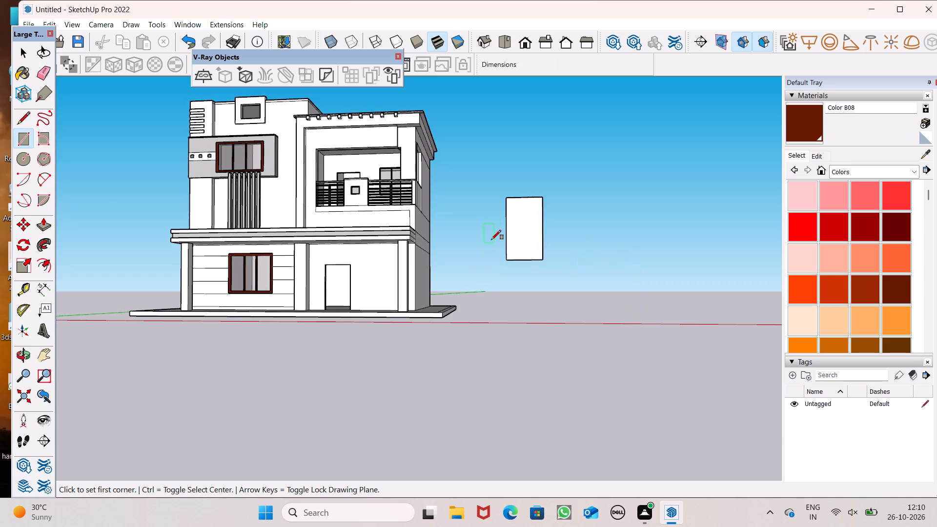
scroll(523, 235, "up", 5)
scroll(596, 173, "up", 5)
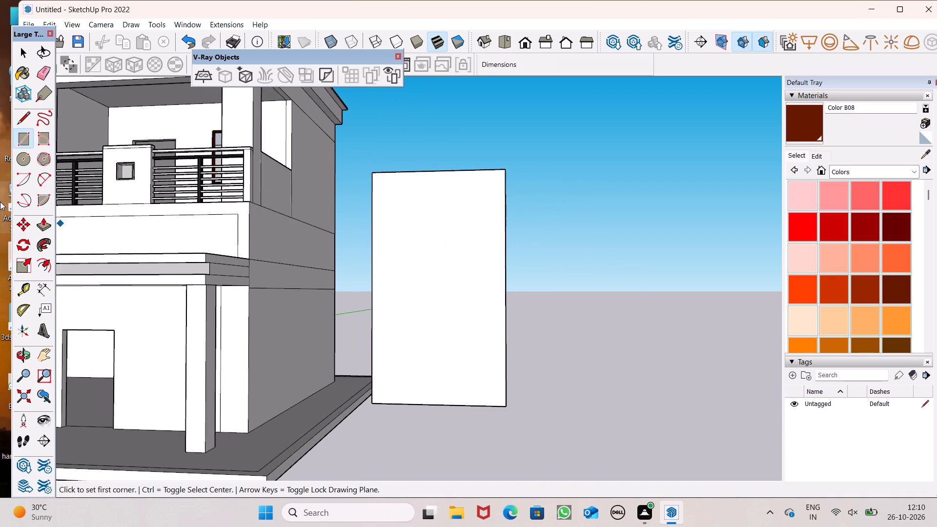
left_click(43, 274)
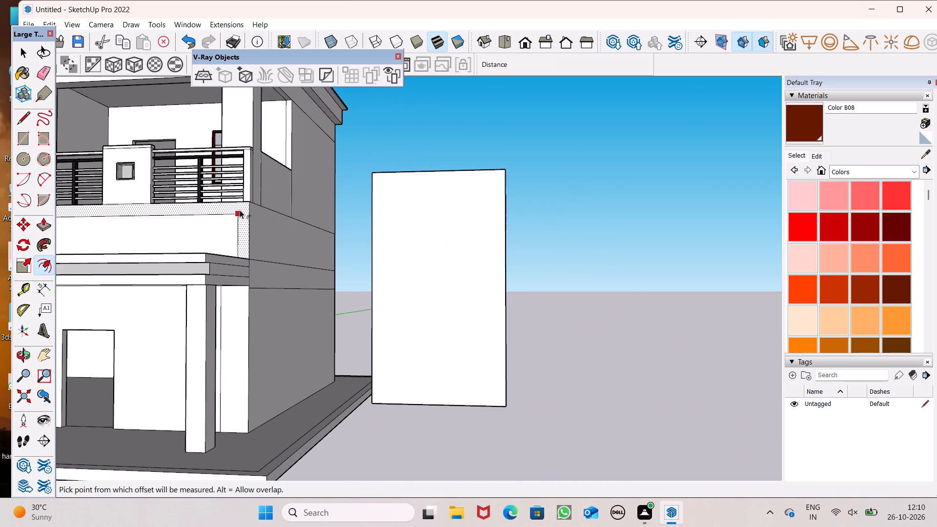
left_click(416, 175)
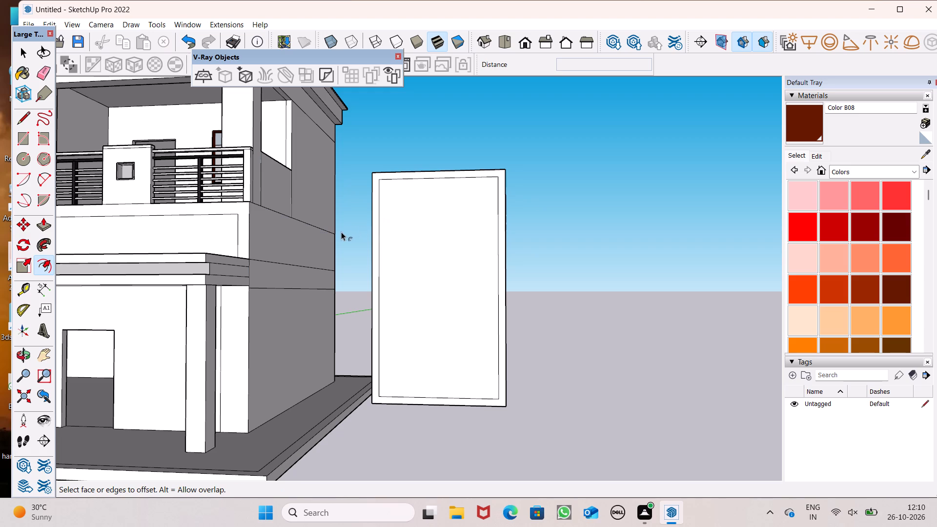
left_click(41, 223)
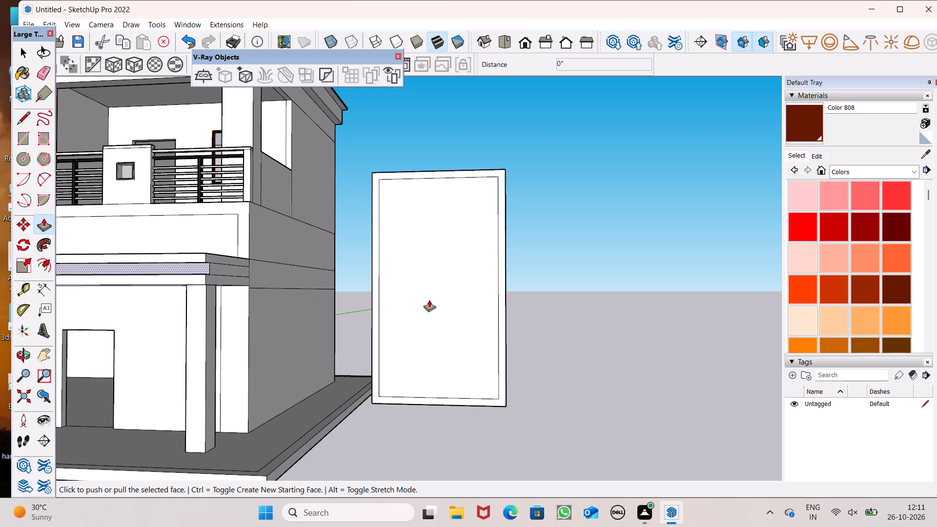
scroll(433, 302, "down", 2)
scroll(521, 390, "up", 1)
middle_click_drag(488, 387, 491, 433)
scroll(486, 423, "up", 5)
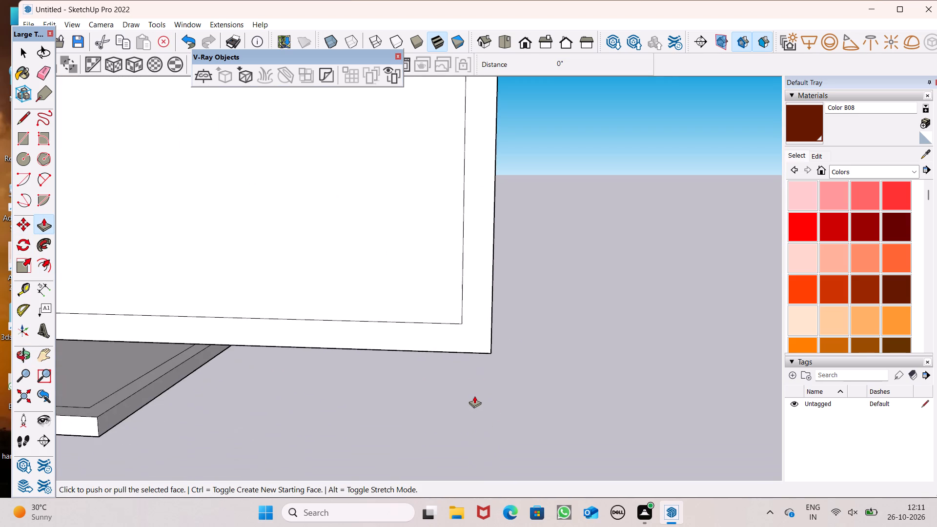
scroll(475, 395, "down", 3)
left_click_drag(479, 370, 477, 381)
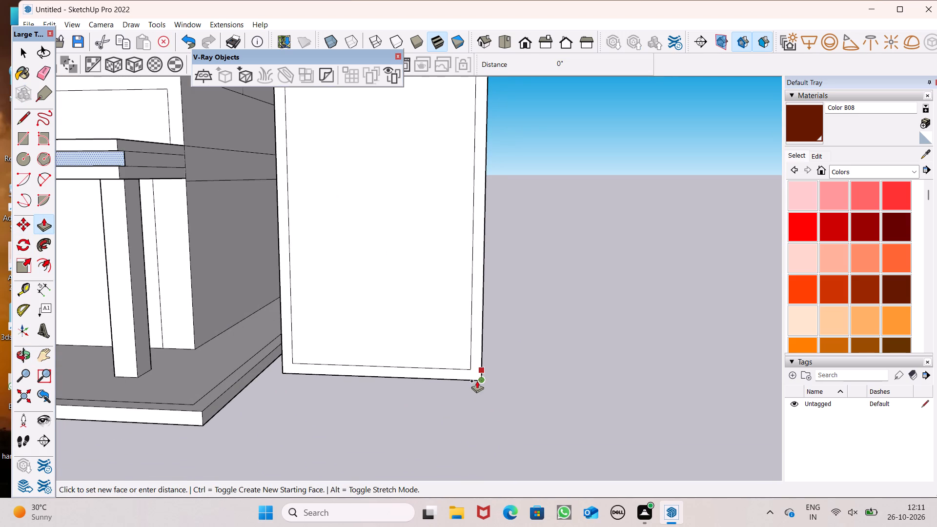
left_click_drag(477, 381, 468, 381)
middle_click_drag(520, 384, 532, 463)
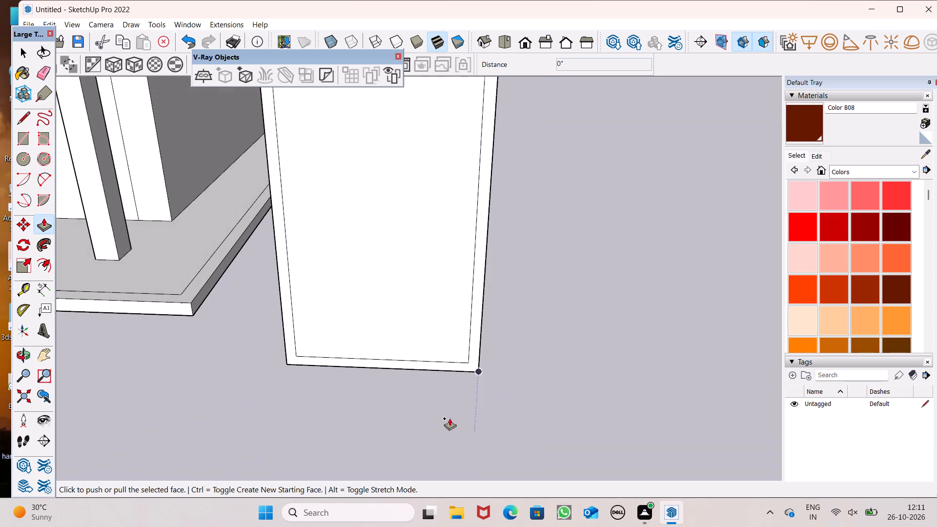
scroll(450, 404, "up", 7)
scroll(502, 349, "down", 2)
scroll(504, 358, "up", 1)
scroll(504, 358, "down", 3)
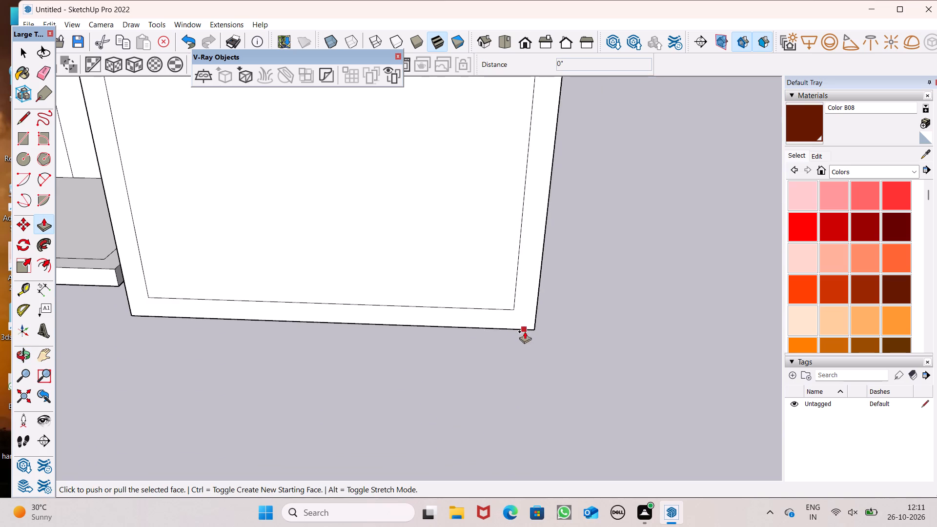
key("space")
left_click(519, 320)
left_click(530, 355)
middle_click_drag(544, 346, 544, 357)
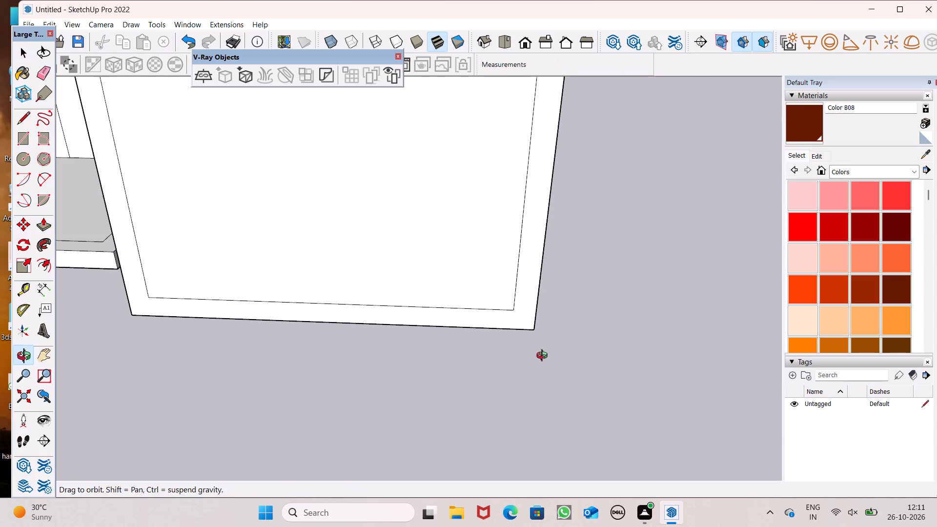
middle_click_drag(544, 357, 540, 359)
Pull the rectangle's border face forward about 1 7/8" and a further 3/8" to form a raised frame.
left_click(52, 223)
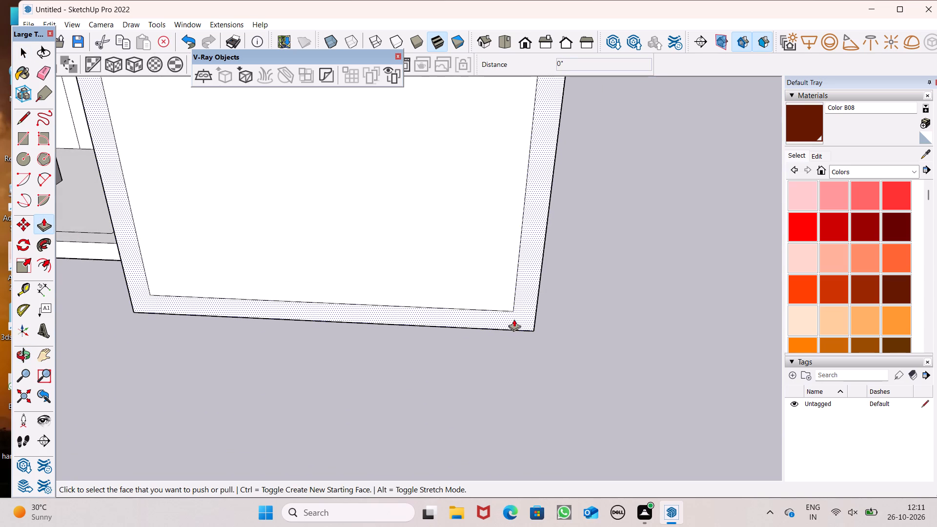
left_click_drag(514, 318, 514, 327)
scroll(497, 320, "down", 4)
middle_click_drag(515, 370, 225, 393)
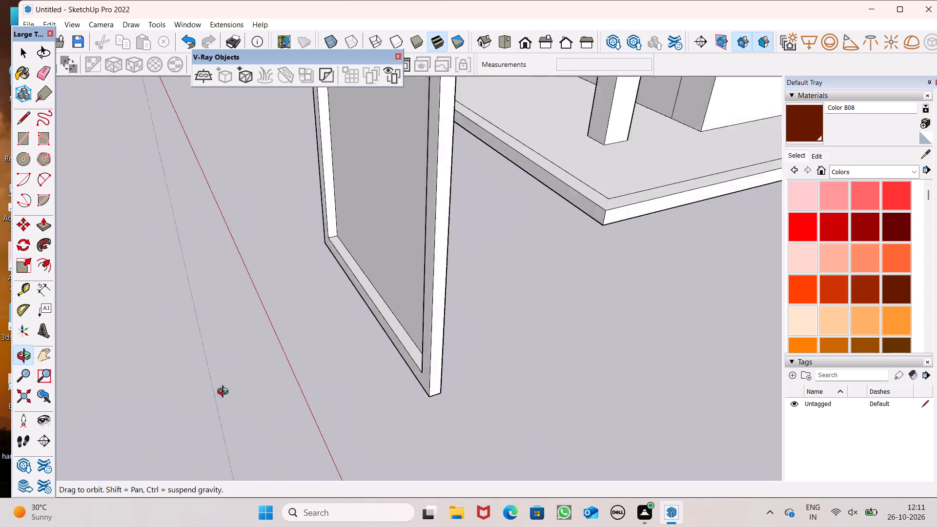
middle_click_drag(225, 393, 3, 375)
scroll(358, 362, "up", 1)
scroll(310, 357, "up", 1)
middle_click_drag(315, 357, 699, 339)
middle_click_drag(541, 336, 567, 353)
scroll(470, 335, "down", 1)
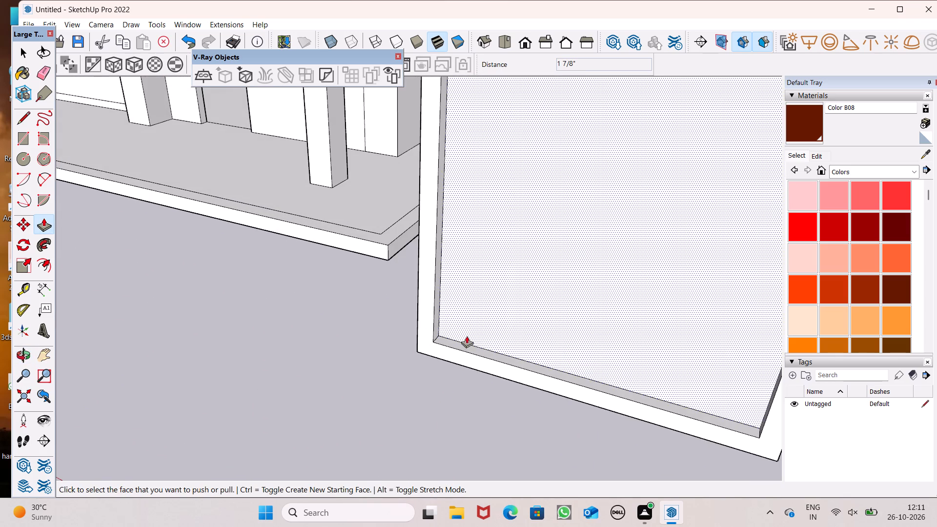
scroll(467, 336, "down", 1)
left_click_drag(711, 420, 711, 427)
left_click(711, 427)
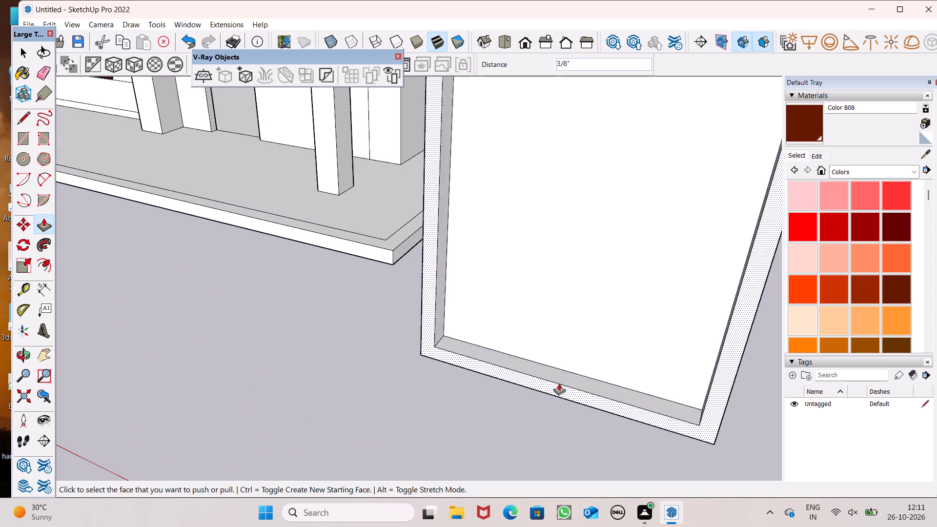
Paint the raised frame's front face and its inner bottom edge with dark brown Color B08.
scroll(484, 389, "down", 3)
middle_click_drag(457, 451, 455, 420)
key("space")
scroll(457, 412, "down", 3)
middle_click_drag(454, 408, 560, 405)
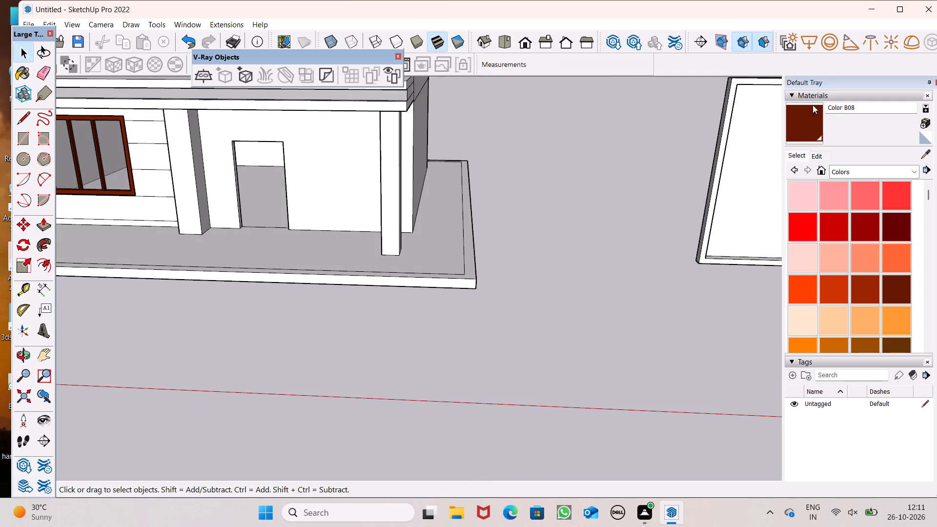
left_click(794, 129)
scroll(419, 268, "down", 5)
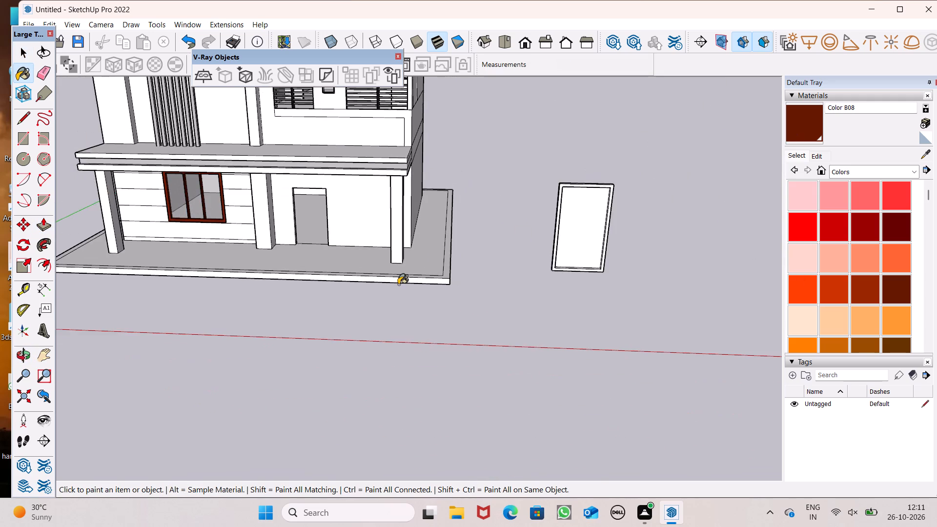
scroll(408, 285, "up", 1)
scroll(672, 261, "up", 6)
scroll(599, 267, "up", 8)
scroll(556, 301, "down", 5)
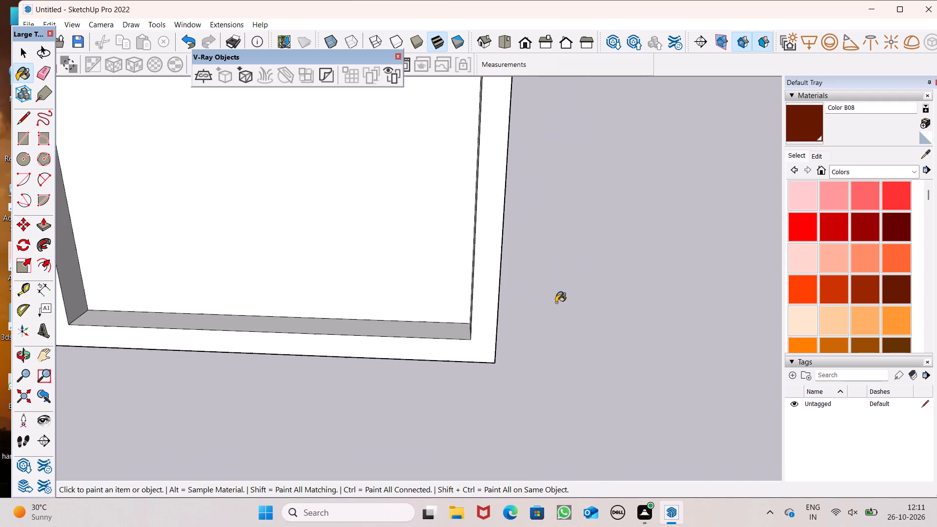
scroll(515, 320, "up", 3)
left_click(493, 339)
left_click(466, 318)
Paint the framed panel's back, right outer side, left inner edge and recessed front face with Color B08.
middle_click_drag(505, 317, 464, 321)
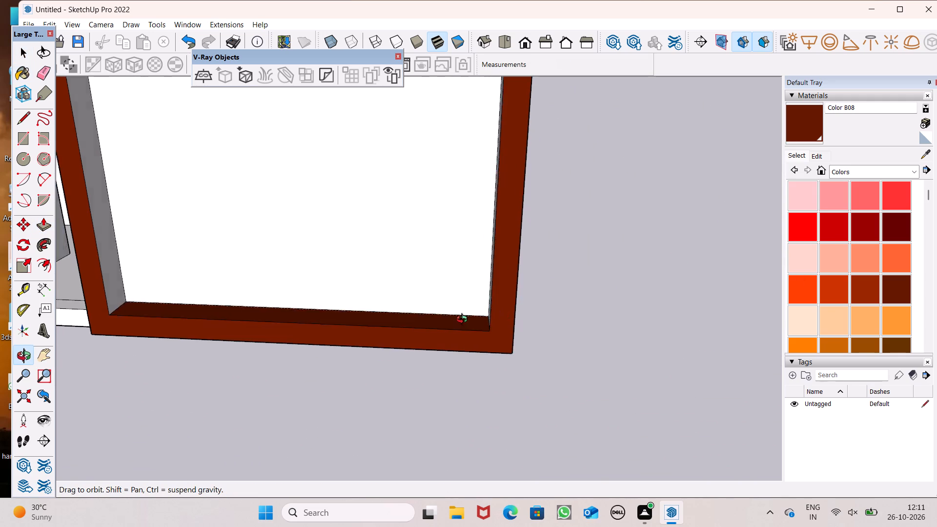
middle_click_drag(464, 321, 17, 350)
scroll(0, 358, "up", 1)
left_click(358, 276)
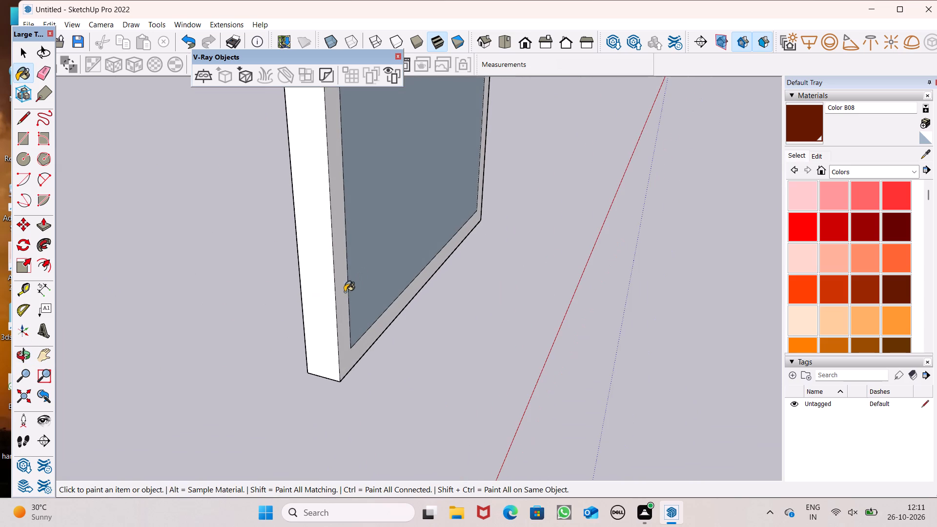
left_click(343, 293)
left_click(326, 303)
scroll(335, 313, "down", 6)
middle_click_drag(321, 340, 748, 305)
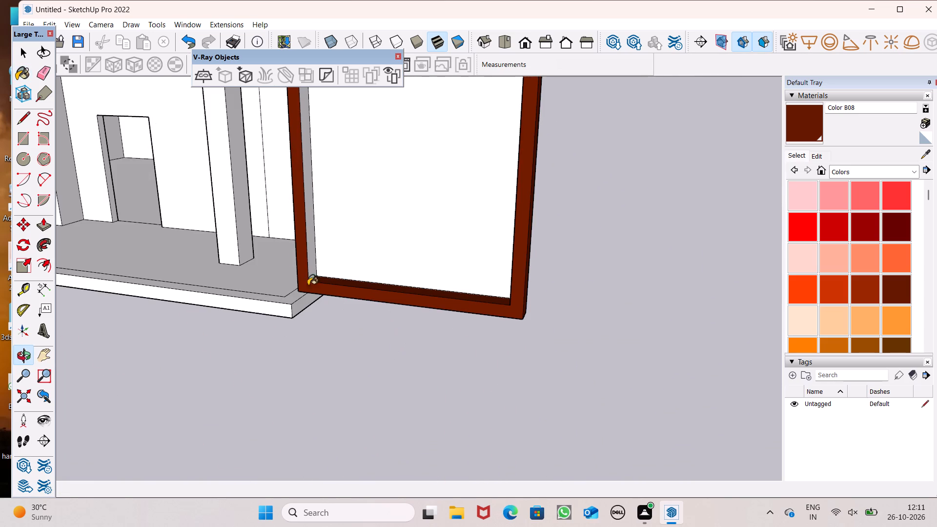
scroll(306, 235, "up", 6)
left_click(319, 239)
left_click(369, 243)
Paint the framed panel's outer top face, inner right edge and left outer side with Color B08.
scroll(372, 259, "down", 5)
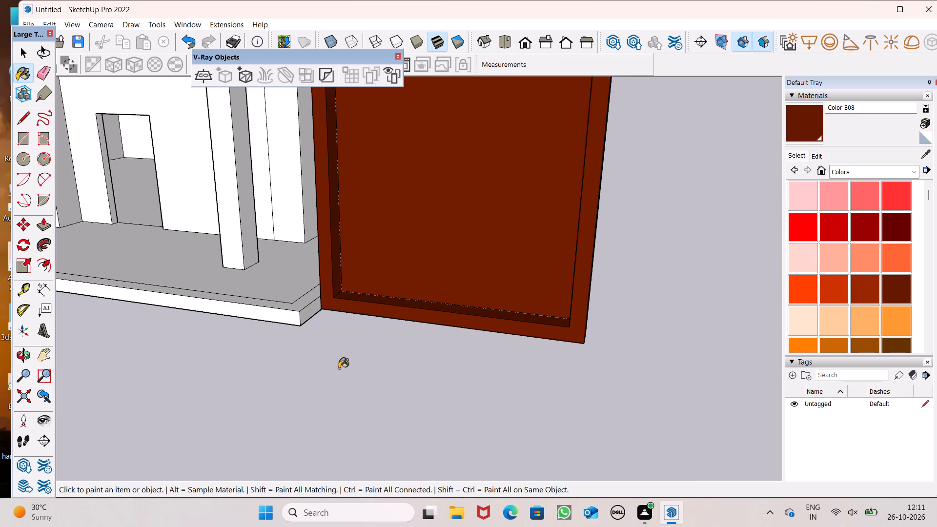
scroll(342, 374, "down", 6)
scroll(414, 228, "up", 5)
middle_click_drag(411, 224, 388, 396)
scroll(389, 333, "up", 2)
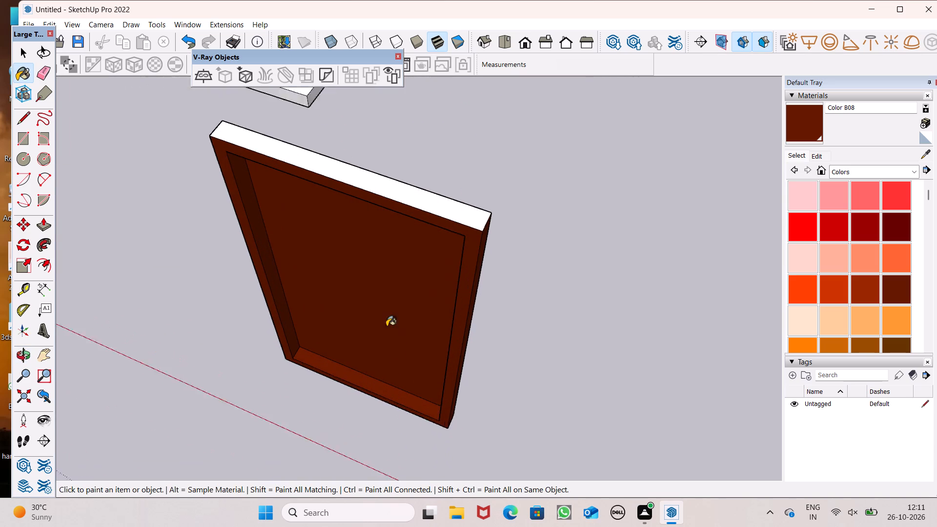
scroll(387, 326, "up", 3)
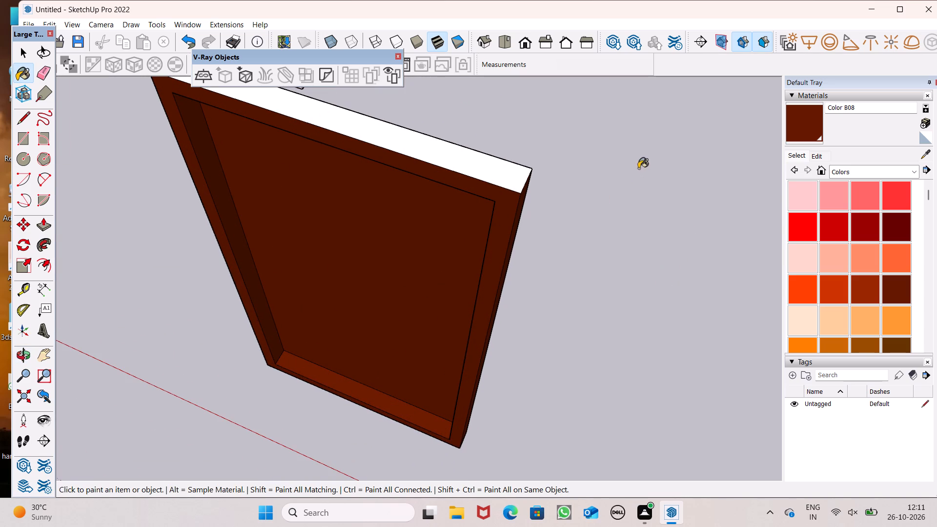
left_click(502, 181)
scroll(497, 233, "down", 3)
middle_click_drag(247, 296, 642, 262)
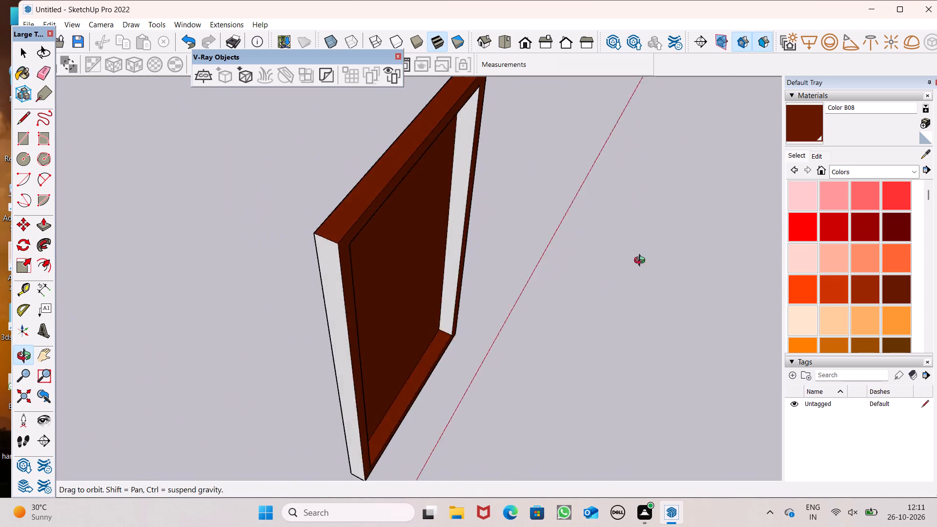
middle_click_drag(642, 262, 689, 217)
scroll(389, 246, "up", 2)
left_click(449, 209)
left_click(369, 252)
Paint the underside of the framed panel's top rail, the inner top edge, with Color B08.
scroll(384, 266, "down", 4)
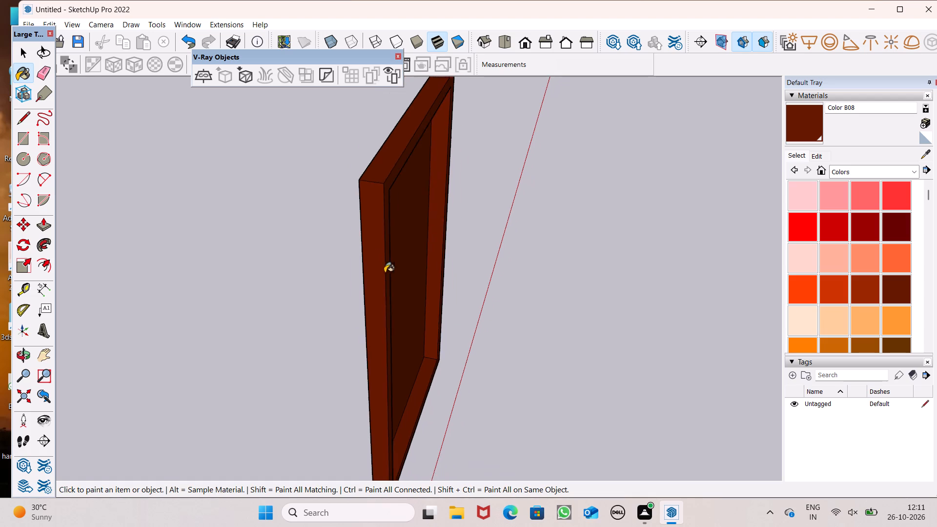
middle_click_drag(342, 304, 11, 312)
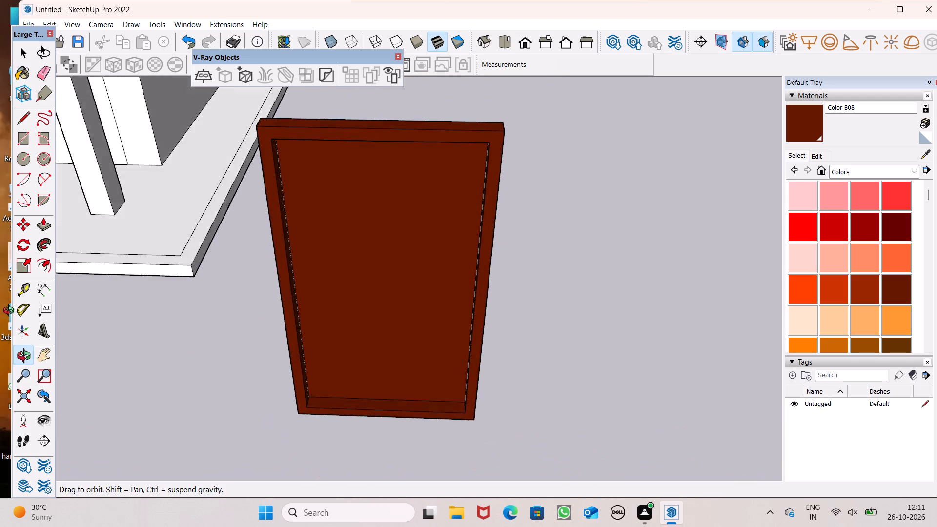
middle_click_drag(11, 312, 56, 325)
middle_click_drag(371, 365, 20, 308)
scroll(20, 308, "up", 1)
middle_click_drag(576, 451, 681, 226)
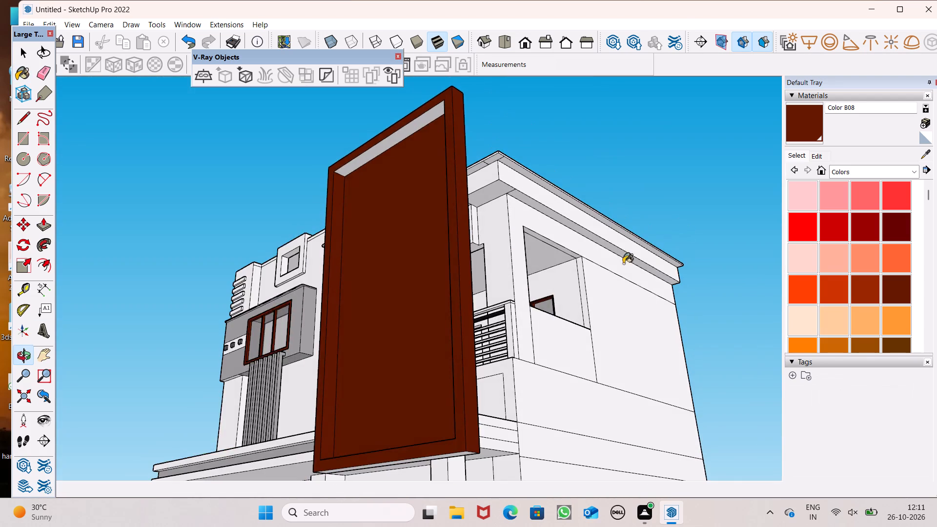
scroll(515, 214, "up", 5)
scroll(546, 254, "down", 5)
scroll(431, 195, "up", 5)
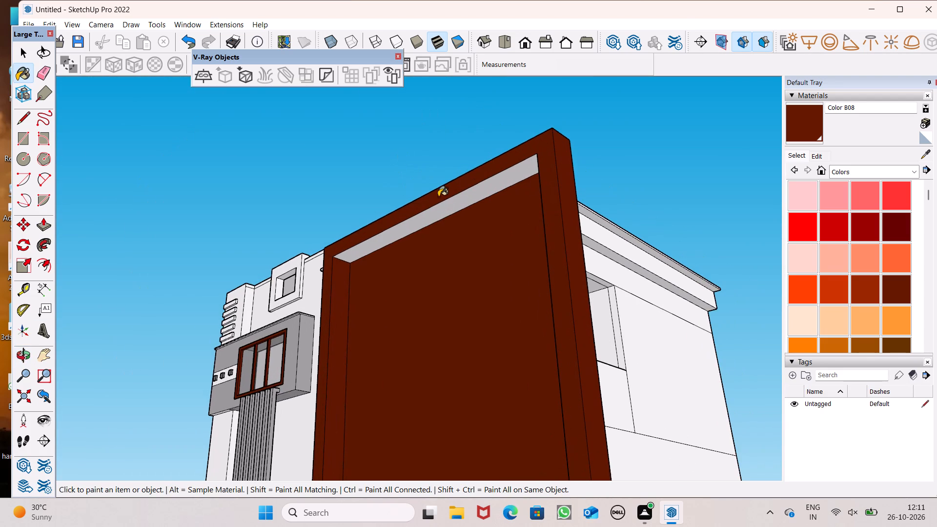
left_click(450, 204)
Paint the framed panel's outer bottom face with Color B08.
scroll(453, 198, "down", 7)
middle_click_drag(468, 299, 469, 235)
scroll(471, 250, "down", 4)
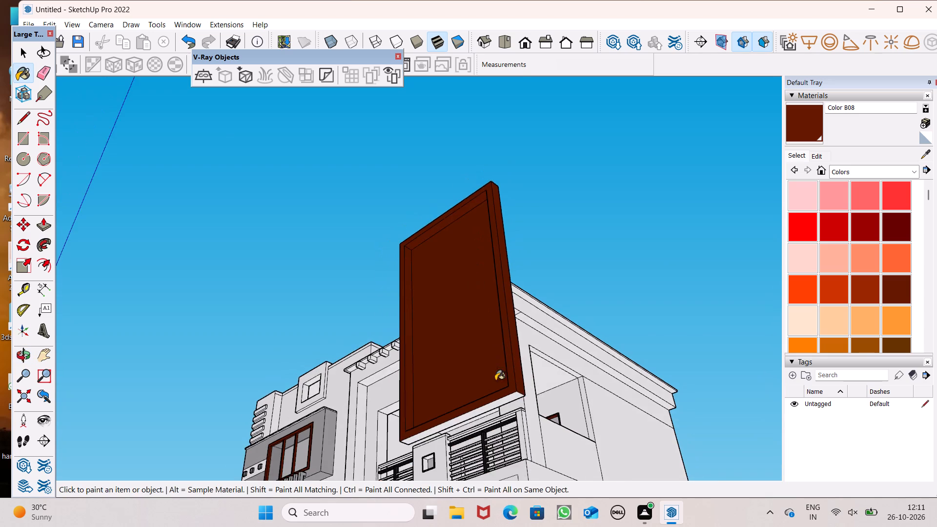
scroll(494, 403, "up", 3)
middle_click_drag(494, 408, 495, 401)
scroll(497, 402, "down", 2)
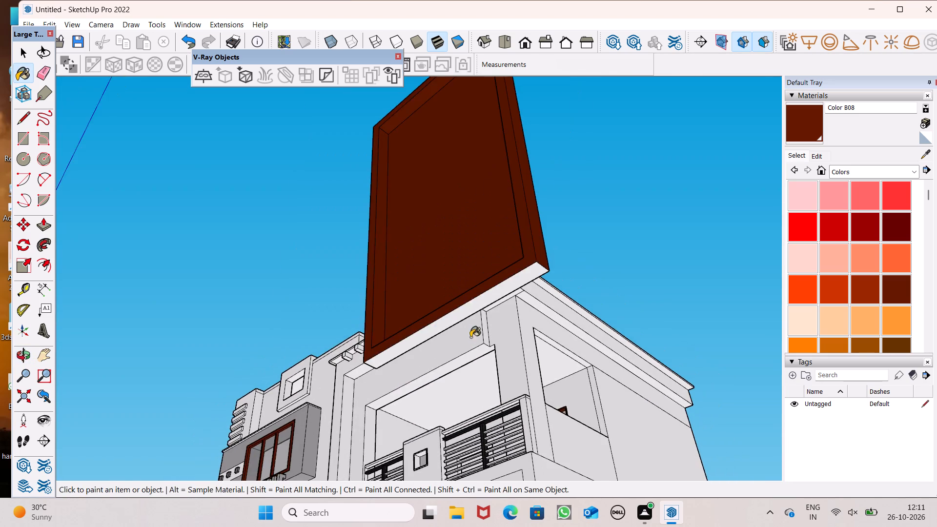
scroll(470, 328, "up", 3)
scroll(470, 300, "down", 4)
left_click(468, 286)
Examine the painted door panel beside the house, comparing its colour with the fitted windows and the door openings.
scroll(469, 286, "down", 3)
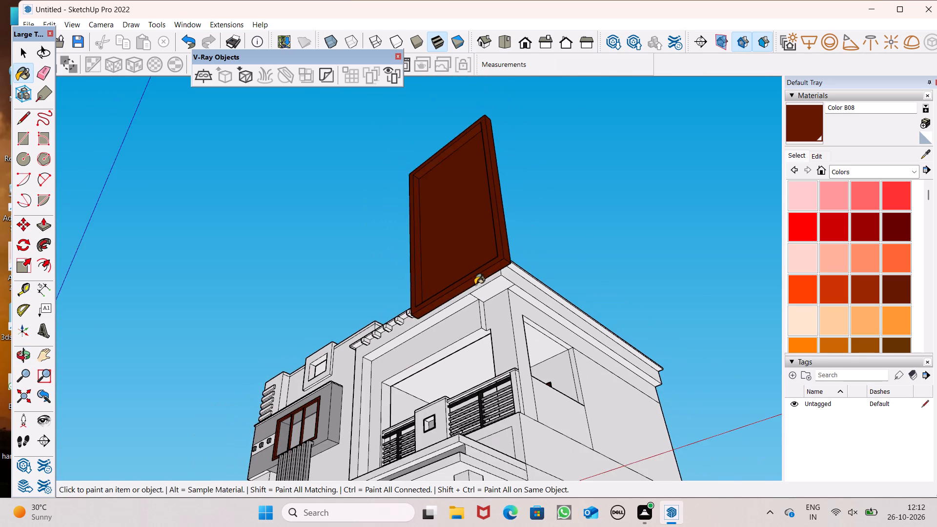
scroll(475, 284, "down", 4)
middle_click_drag(479, 295, 544, 375)
scroll(527, 365, "down", 4)
scroll(480, 314, "down", 4)
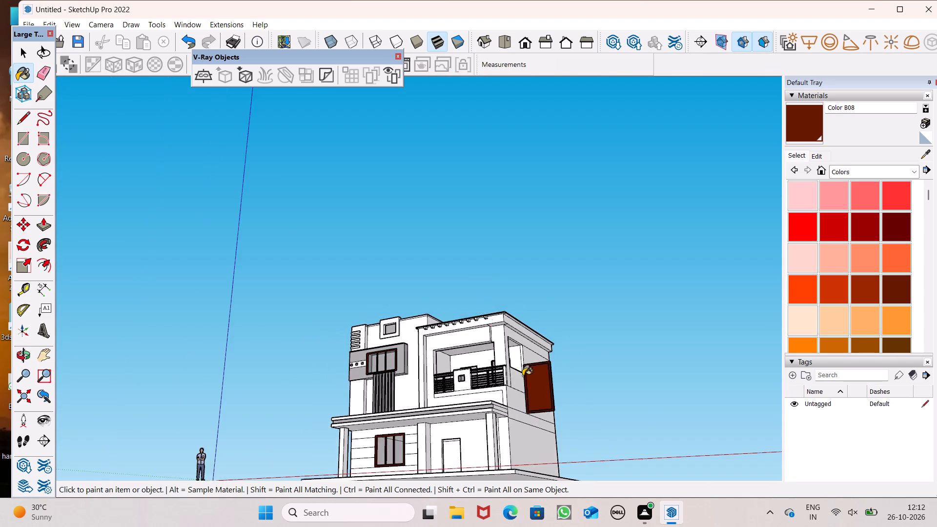
middle_click_drag(546, 416, 570, 463)
key("space")
scroll(567, 429, "down", 2)
middle_click_drag(581, 427, 595, 426)
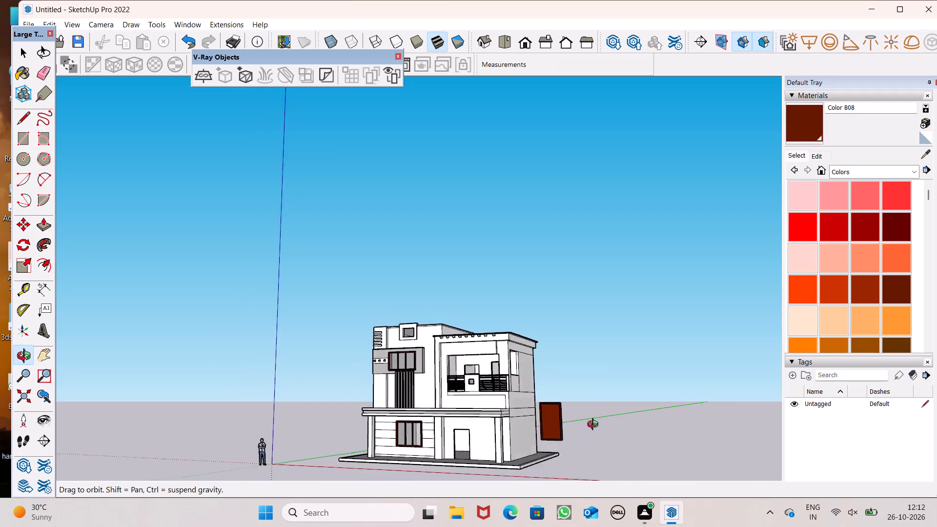
middle_click_drag(595, 426, 636, 444)
scroll(618, 447, "up", 7)
middle_click_drag(520, 441, 552, 430)
scroll(558, 429, "up", 6)
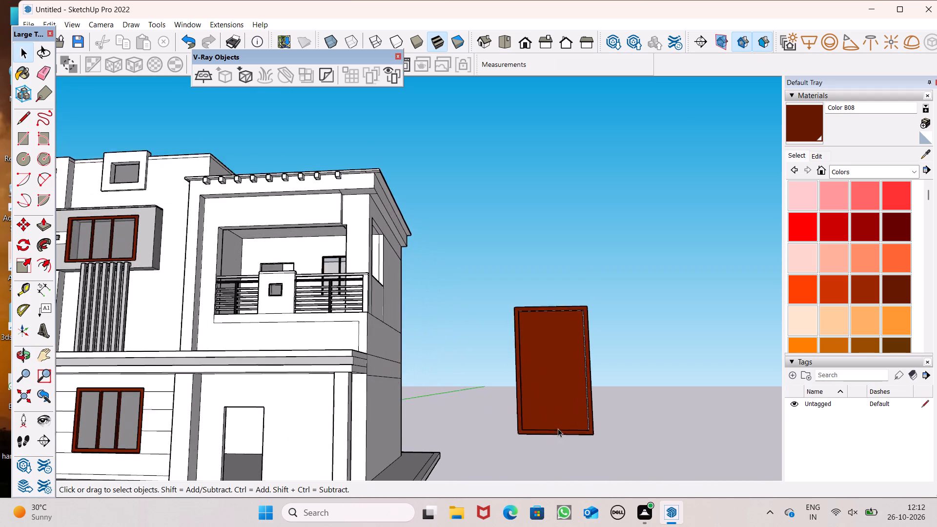
scroll(558, 428, "up", 2)
scroll(594, 409, "up", 6)
scroll(596, 409, "down", 2)
middle_click_drag(607, 418, 616, 465)
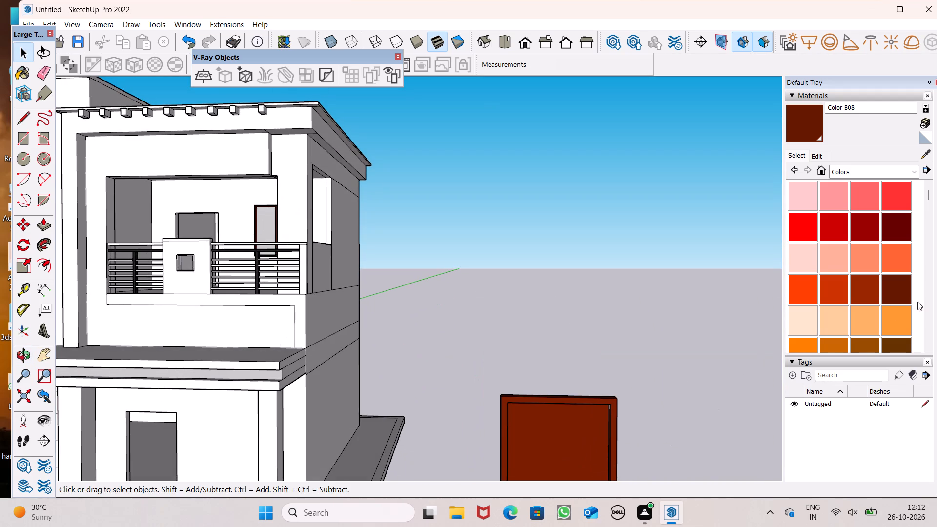
Edit Color B08 to a dark grey-brown with RGB values 76, 71 and 58.
left_click(820, 157)
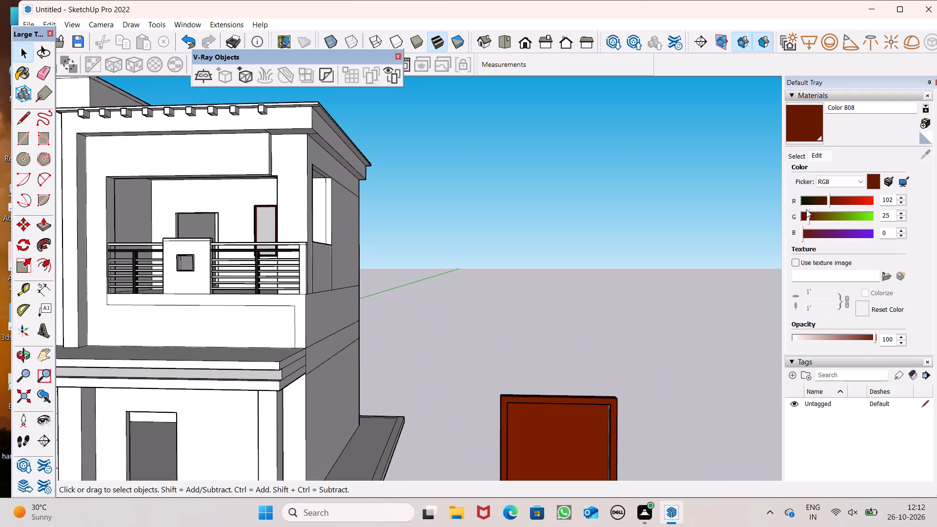
left_click_drag(810, 214, 822, 214)
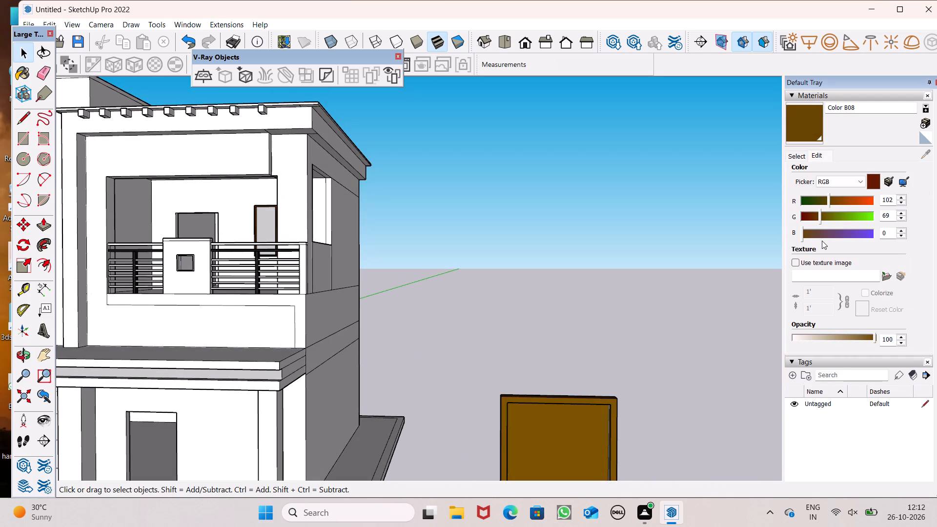
left_click(817, 230)
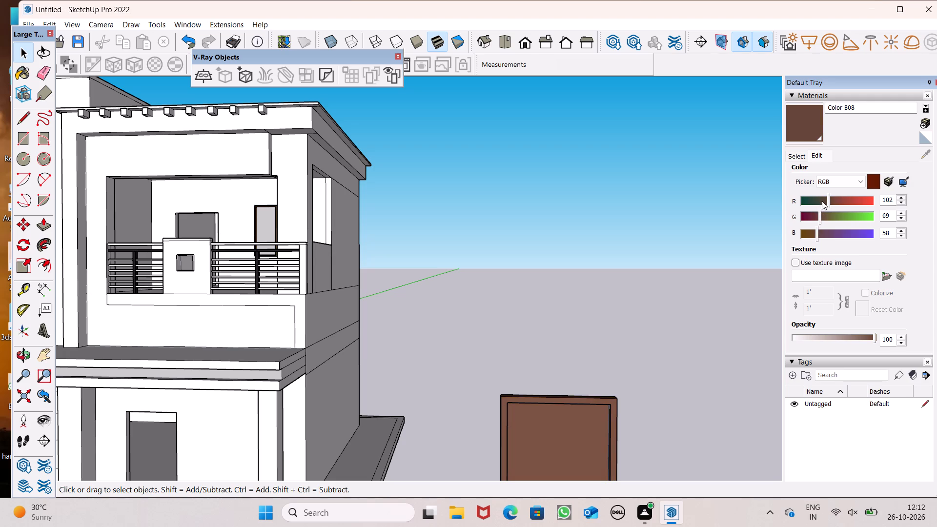
left_click(824, 199)
scroll(576, 277, "down", 3)
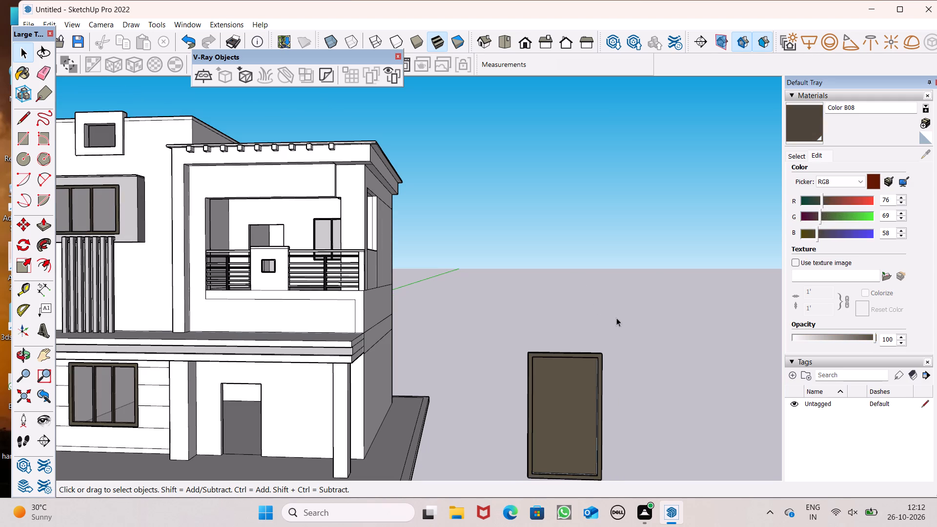
scroll(479, 379, "down", 1)
scroll(576, 423, "up", 7)
scroll(476, 387, "down", 5)
scroll(581, 389, "up", 1)
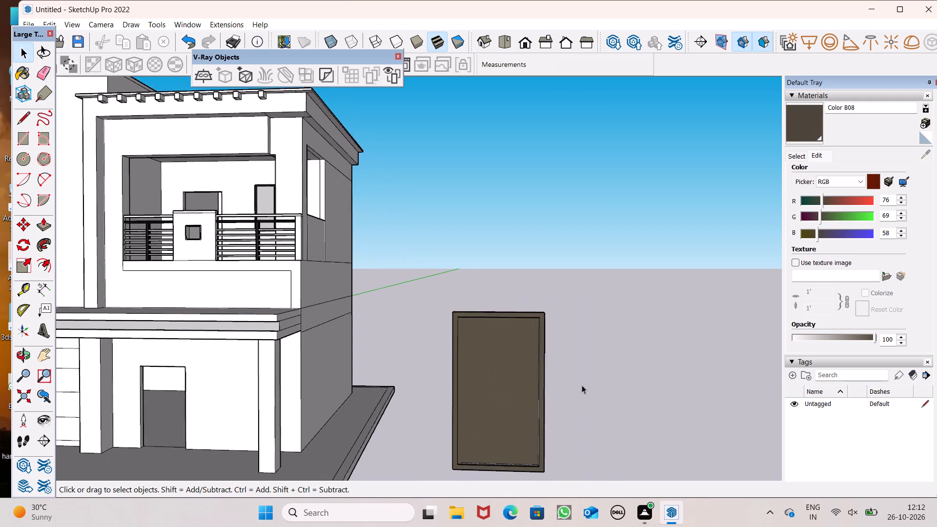
scroll(582, 385, "up", 2)
left_click(822, 215)
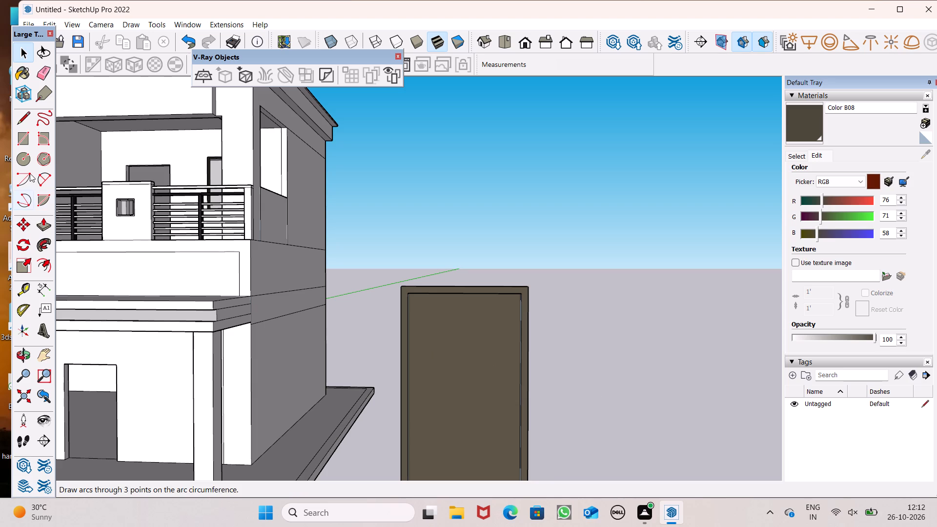
Draw a circle of about 2 3/8" radius on the door panel's recessed face, near its left edge around mid-height.
left_click(22, 162)
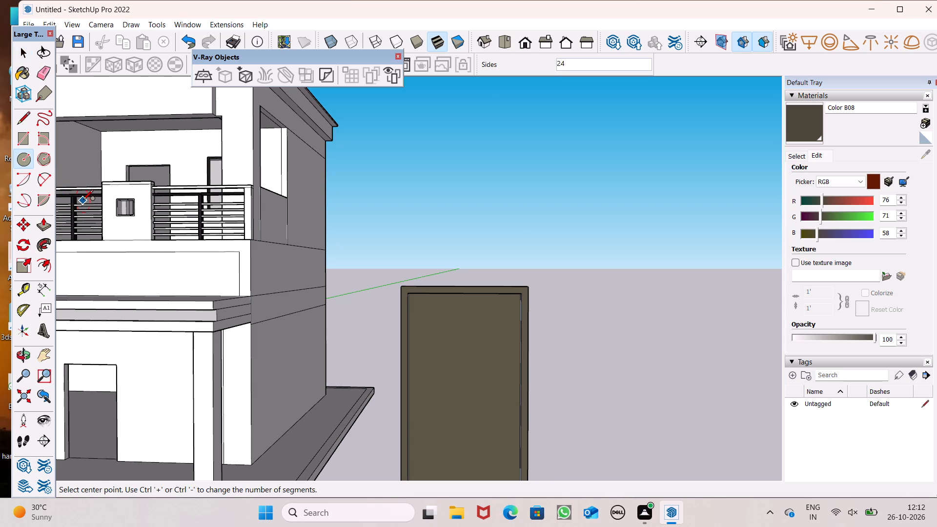
scroll(325, 197, "down", 1)
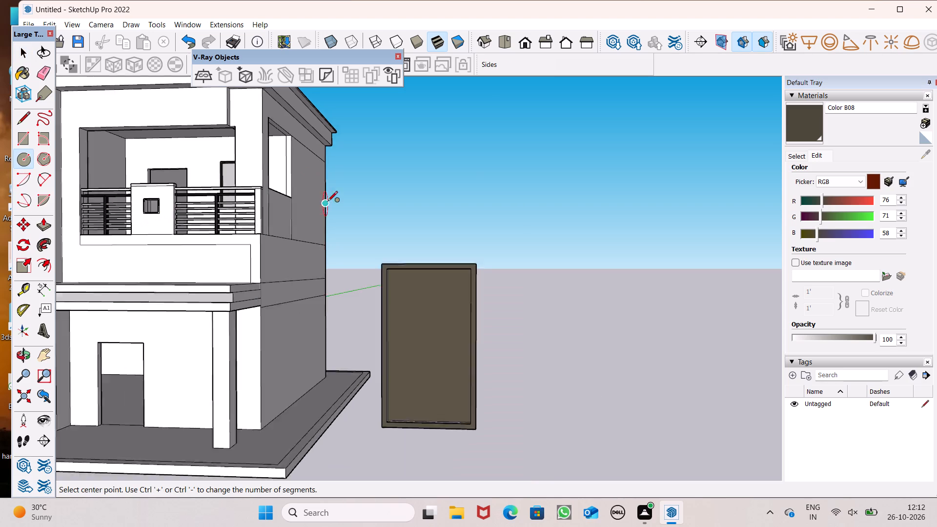
scroll(327, 202, "down", 1)
scroll(383, 333, "up", 9)
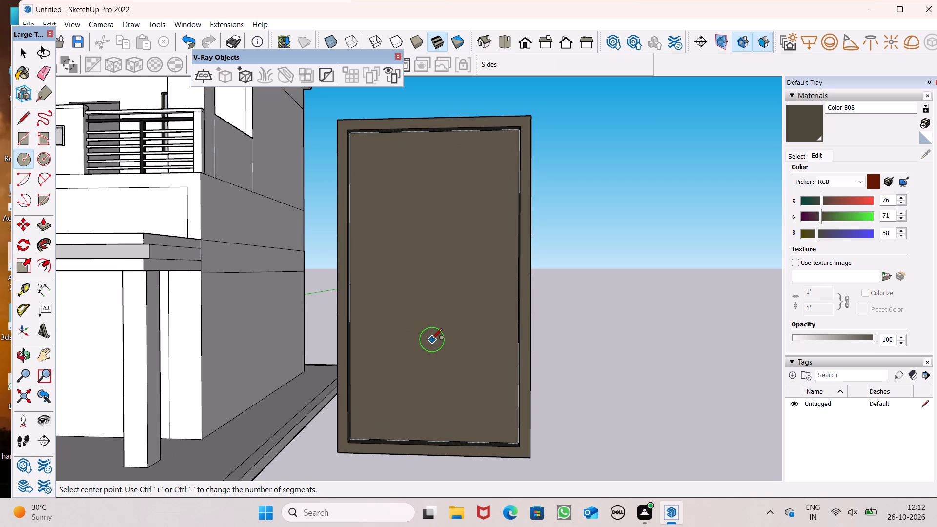
middle_click_drag(443, 361, 442, 369)
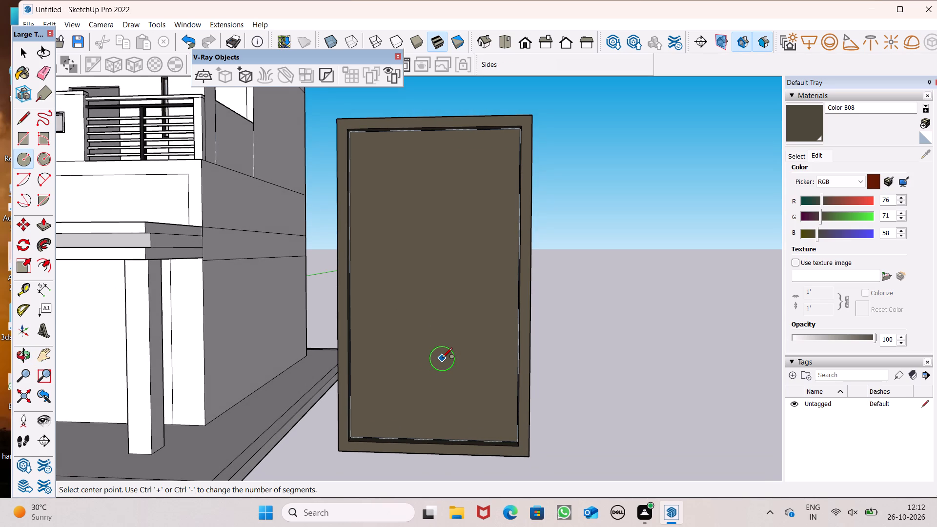
scroll(424, 337, "up", 4)
scroll(370, 284, "up", 1)
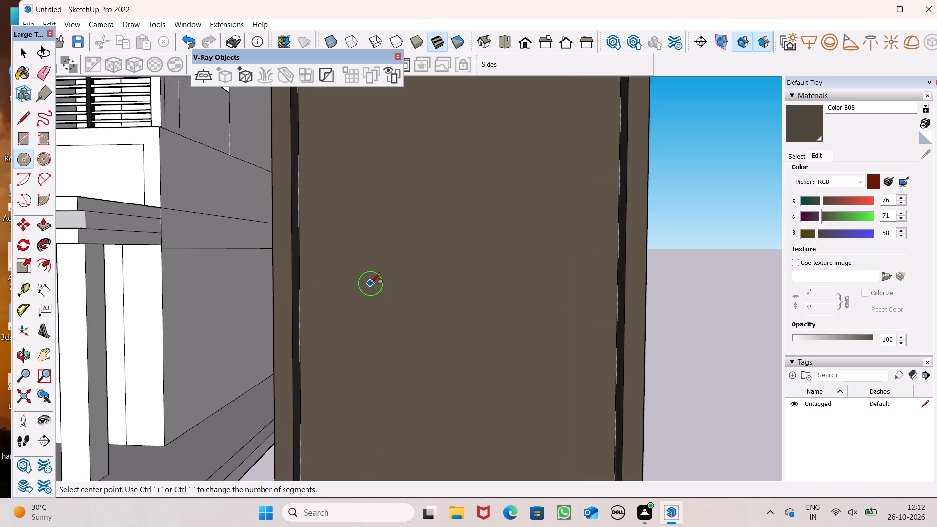
scroll(370, 284, "up", 1)
left_click(333, 283)
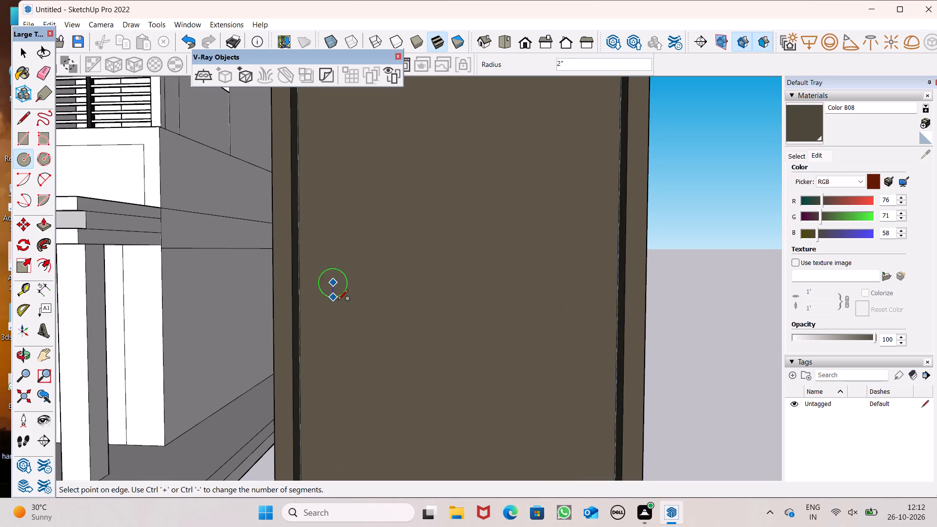
left_click(344, 297)
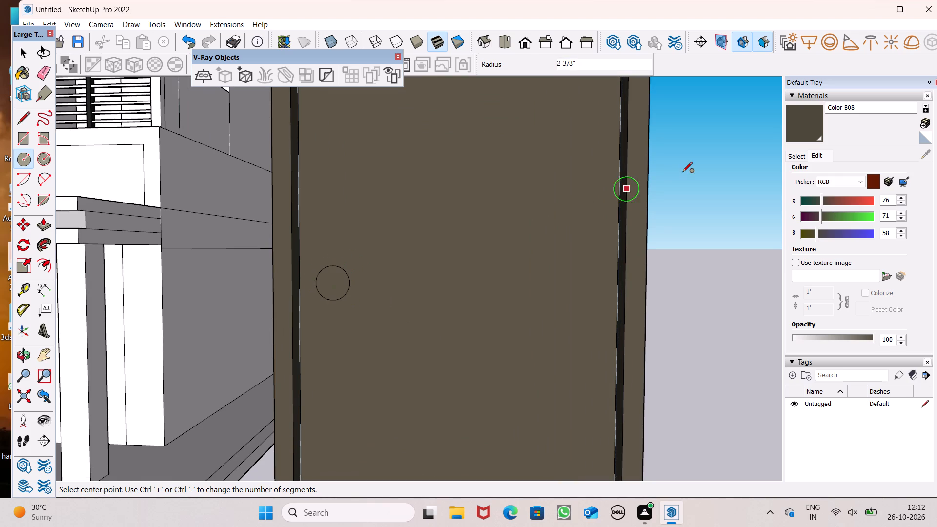
Paint the door's circle with Metal Steel Textured White from the Metal collection, and repaint it with Metal Seamed.
left_click(795, 156)
scroll(543, 290, "down", 6)
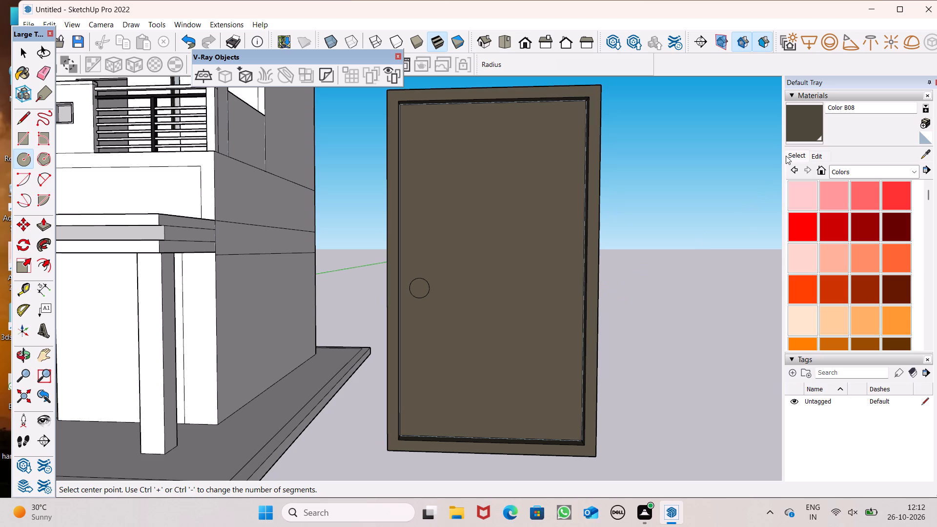
left_click(849, 176)
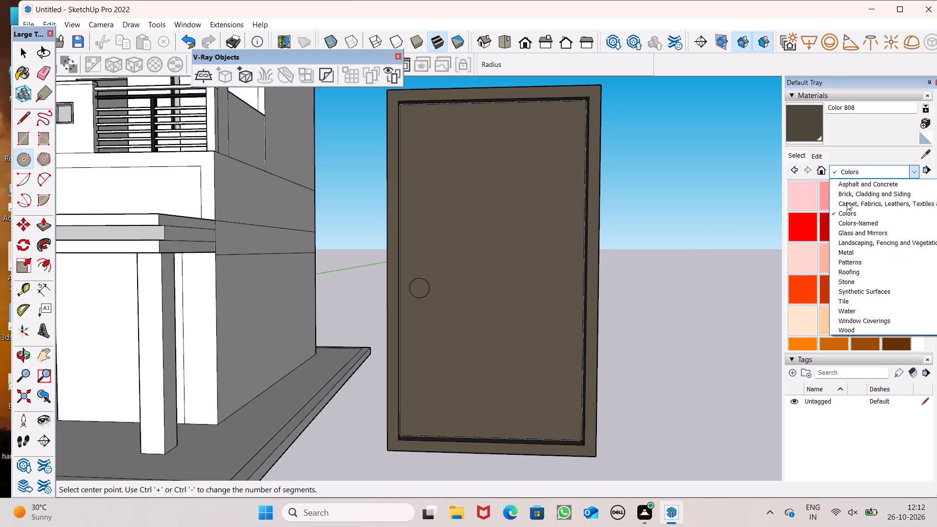
left_click(845, 251)
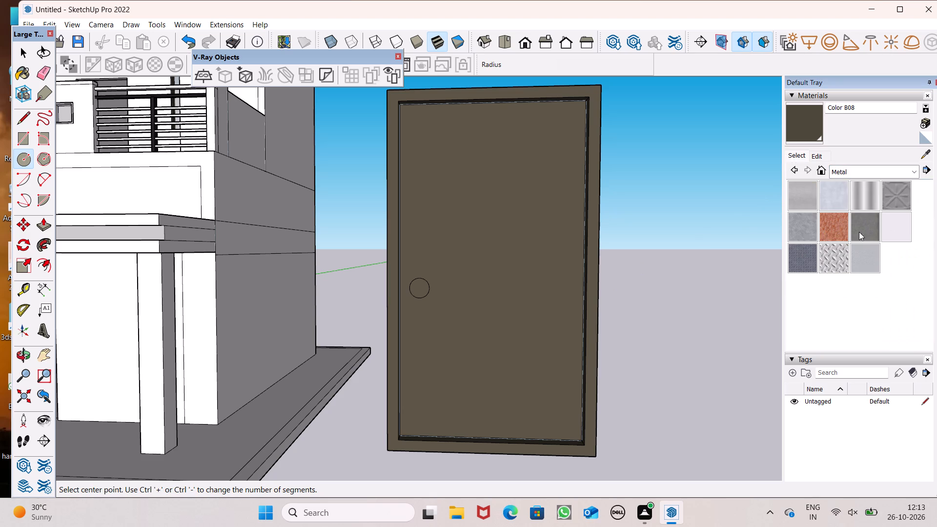
left_click(839, 251)
scroll(428, 299, "up", 6)
left_click(420, 288)
middle_click_drag(414, 292, 415, 311)
scroll(415, 310, "up", 2)
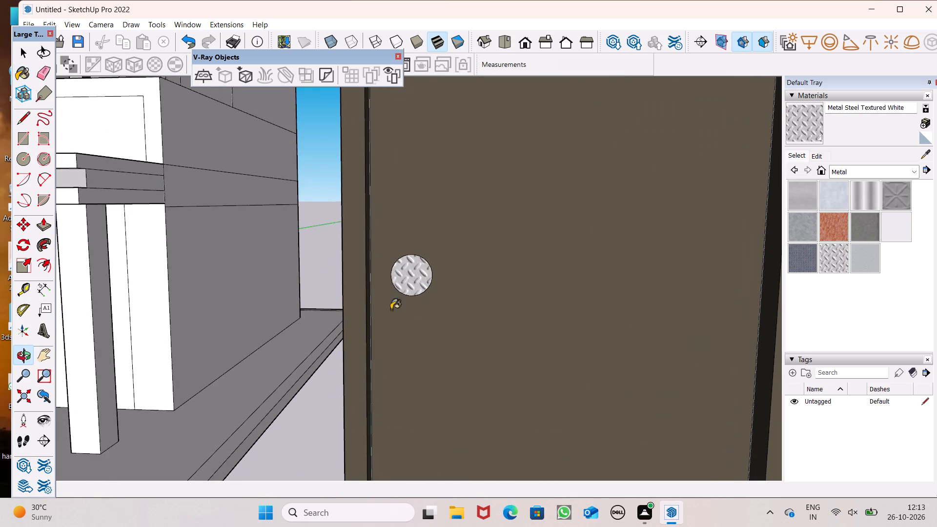
left_click(869, 222)
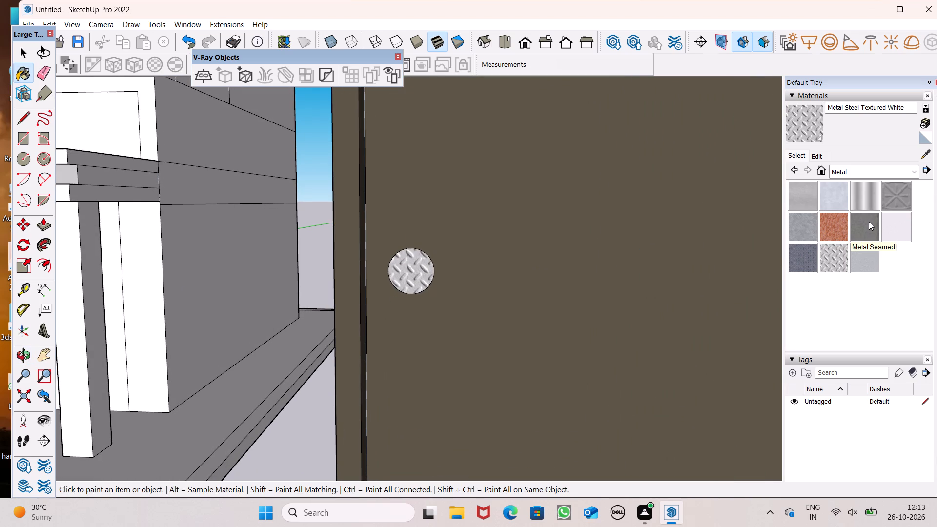
left_click(408, 260)
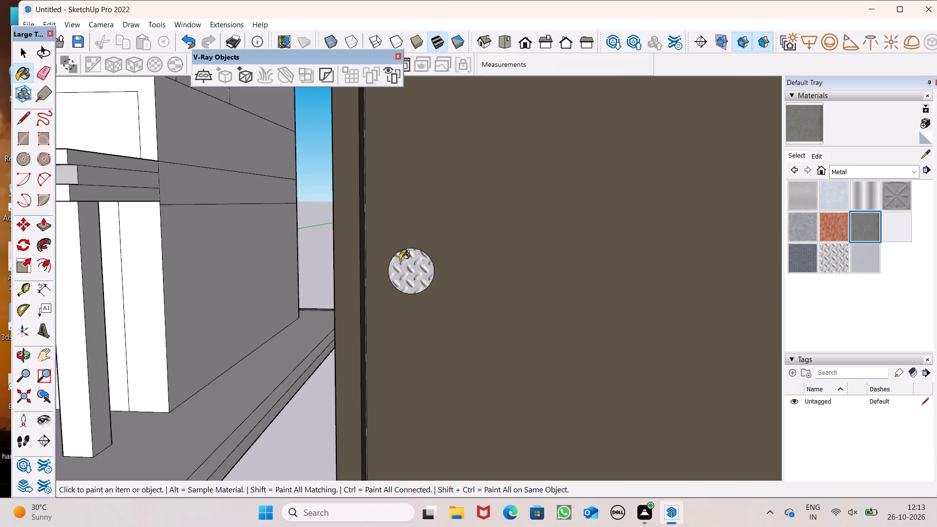
Pull the circle out about 5 1/4" and push its end face back about 1 9/16" to form a round doorknob.
left_click(44, 227)
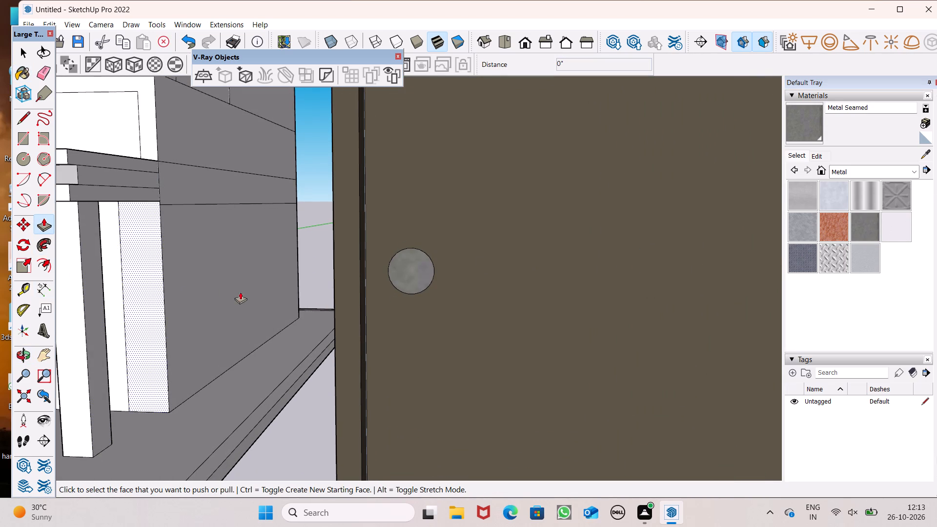
left_click_drag(407, 289, 407, 298)
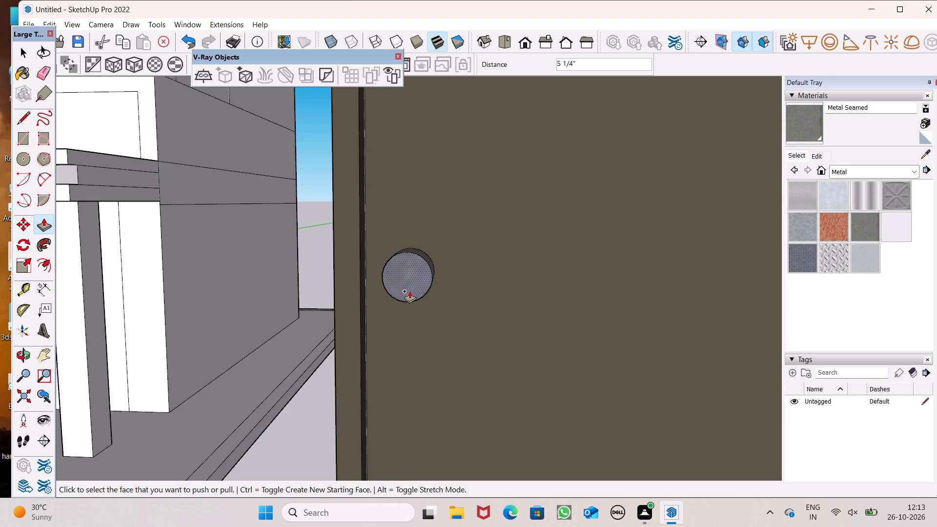
middle_click_drag(497, 304, 317, 356)
left_click_drag(390, 297, 396, 297)
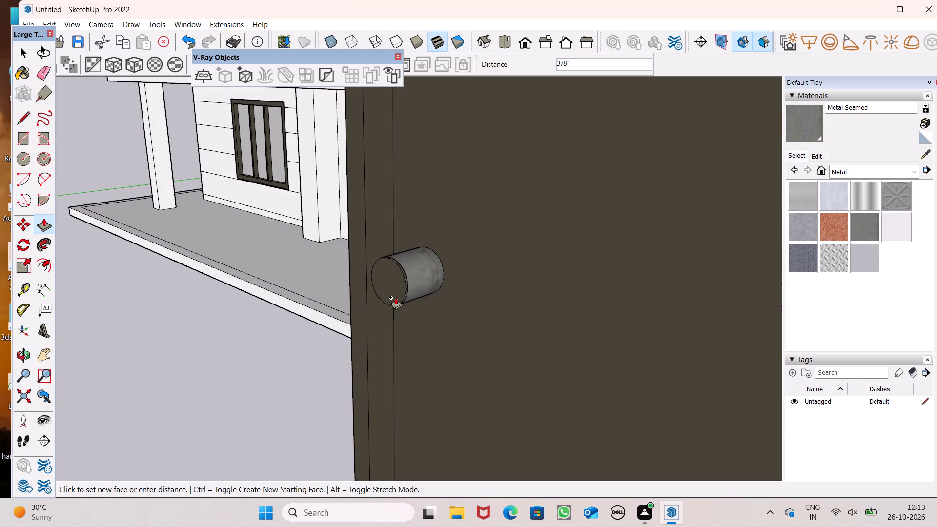
left_click_drag(396, 297, 402, 295)
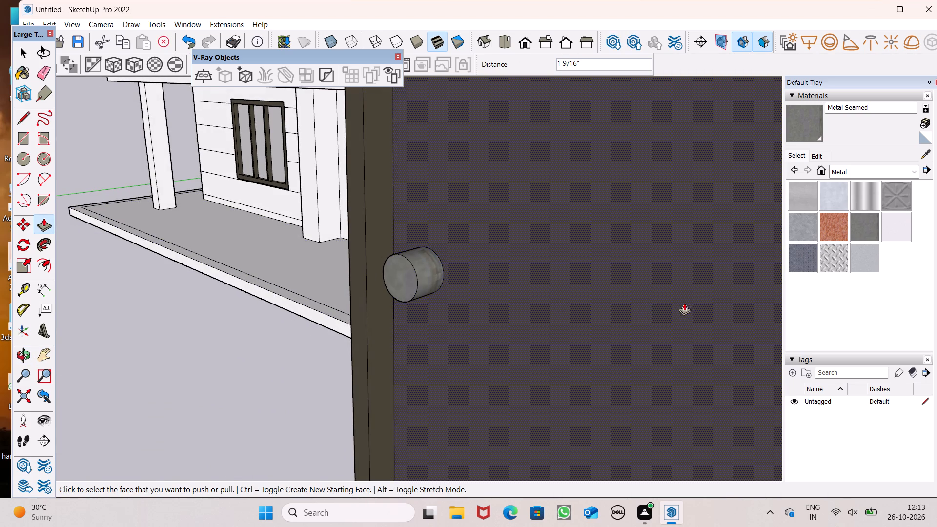
Edit the Metal Seamed material on the doorknob and lower its red value to 87.
left_click(812, 154)
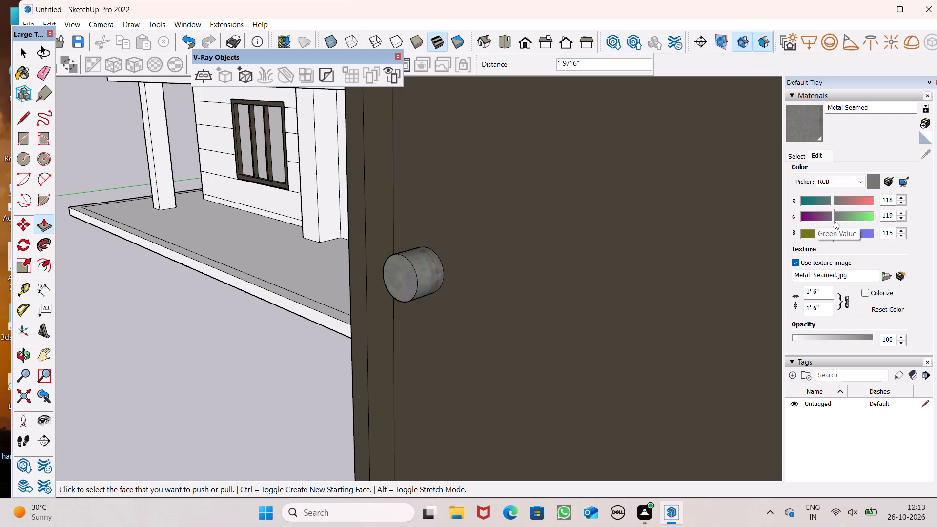
left_click_drag(831, 200, 827, 202)
Select the entire door with its frame and knob and make it a group.
scroll(627, 283, "down", 2)
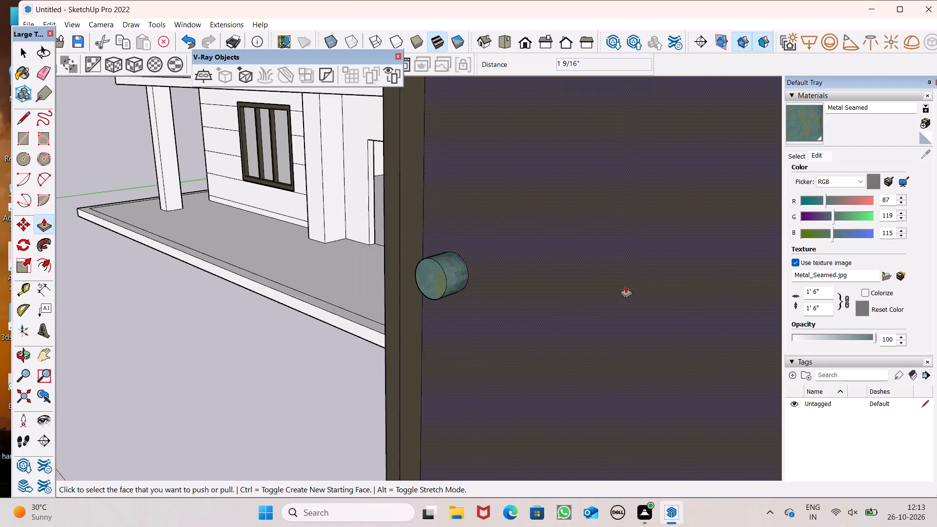
scroll(626, 285, "down", 1)
middle_click_drag(568, 311, 645, 286)
scroll(488, 322, "down", 6)
scroll(311, 362, "down", 5)
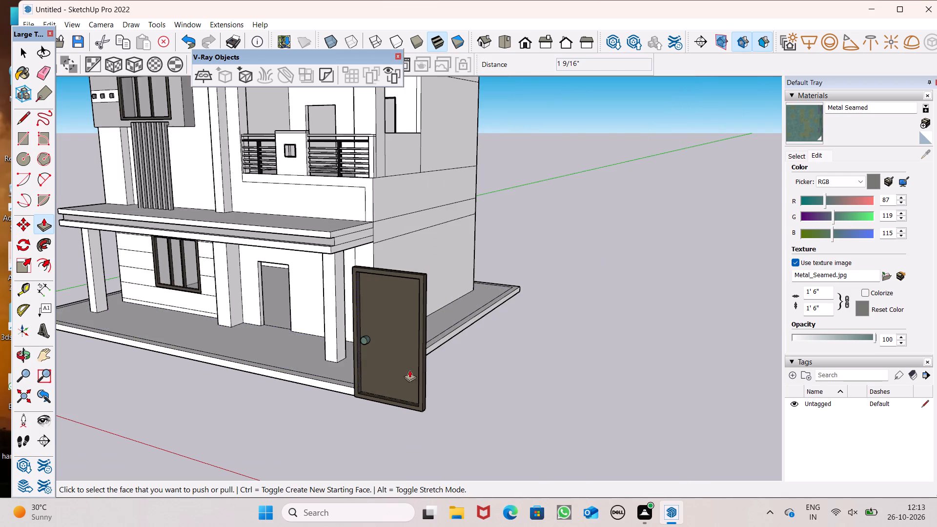
middle_click_drag(409, 370, 455, 353)
middle_click_drag(546, 394, 570, 389)
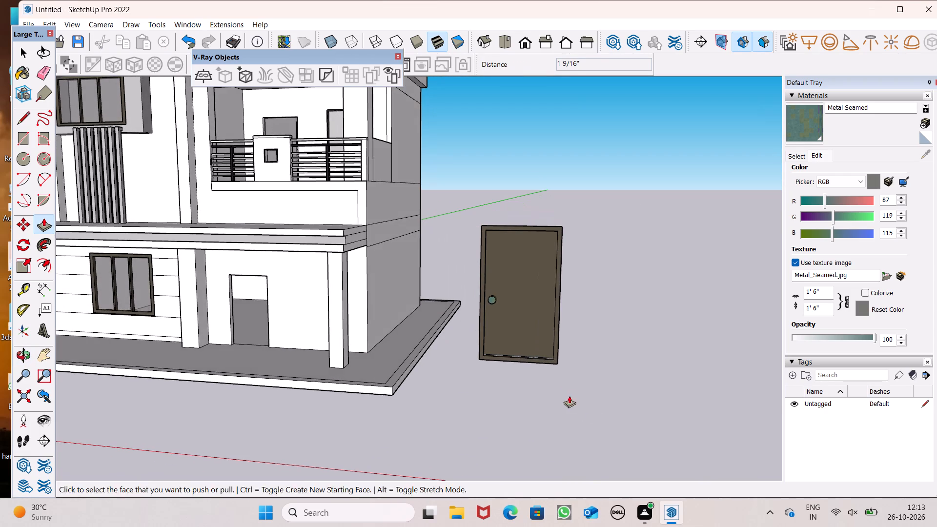
key("space")
scroll(537, 345, "up", 3)
triple_click(515, 332)
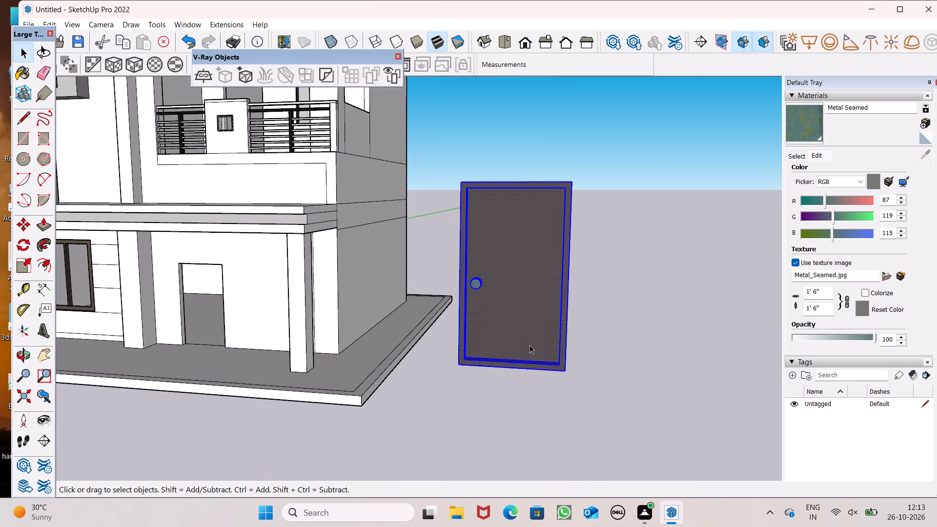
right_click(529, 345)
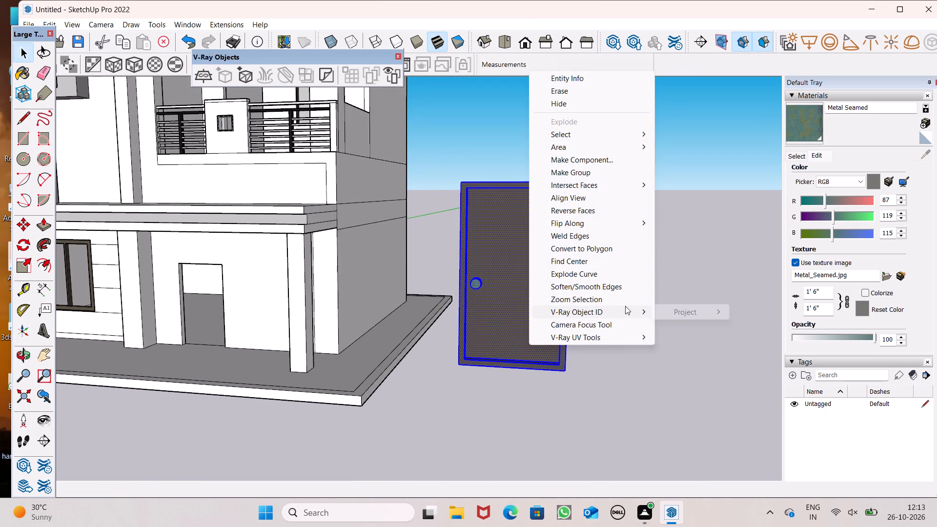
left_click(606, 176)
Move the door group about 26' 11 9/16" from beside the house to the porch near the ground-floor doorway.
scroll(609, 241, "down", 2)
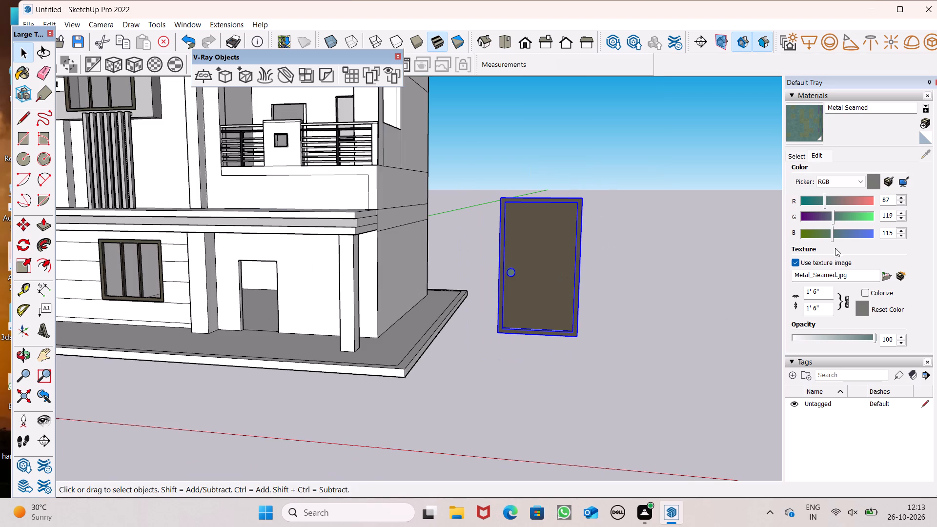
key("m")
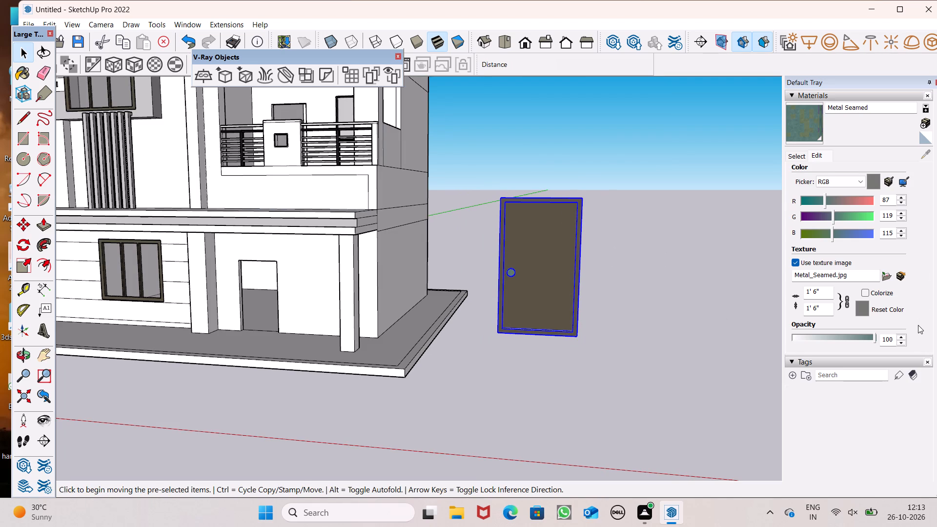
key("Return")
scroll(923, 320, "down", 2)
scroll(679, 271, "down", 5)
scroll(588, 285, "up", 4)
middle_click_drag(648, 294, 731, 349)
scroll(614, 308, "up", 1)
scroll(611, 308, "down", 2)
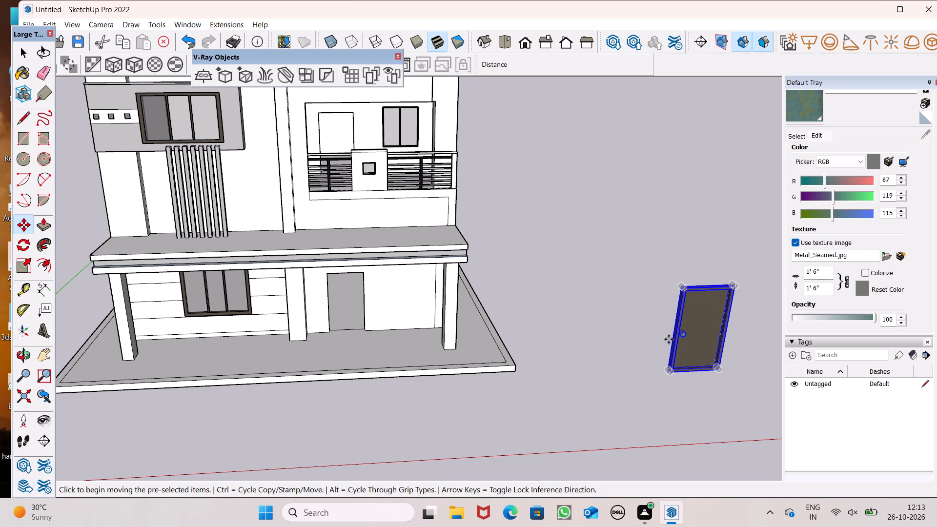
left_click_drag(701, 370, 474, 392)
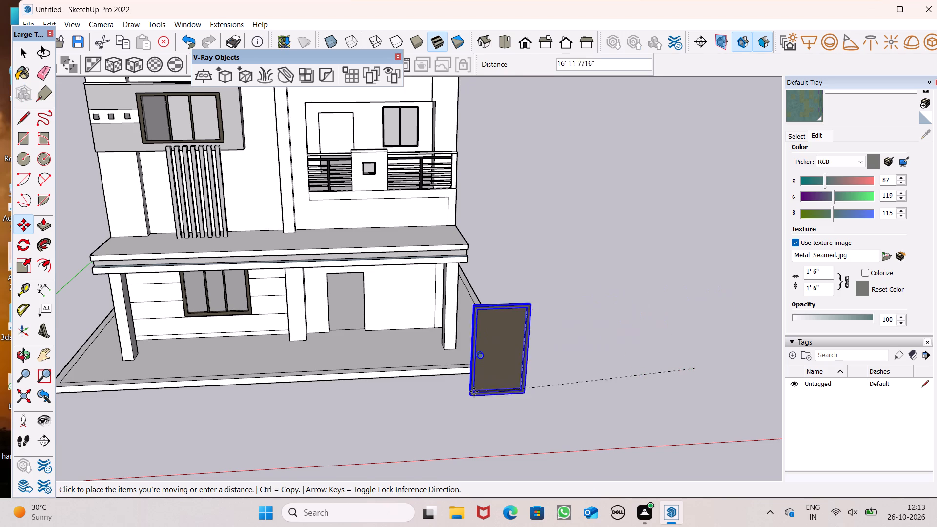
left_click_drag(474, 392, 356, 346)
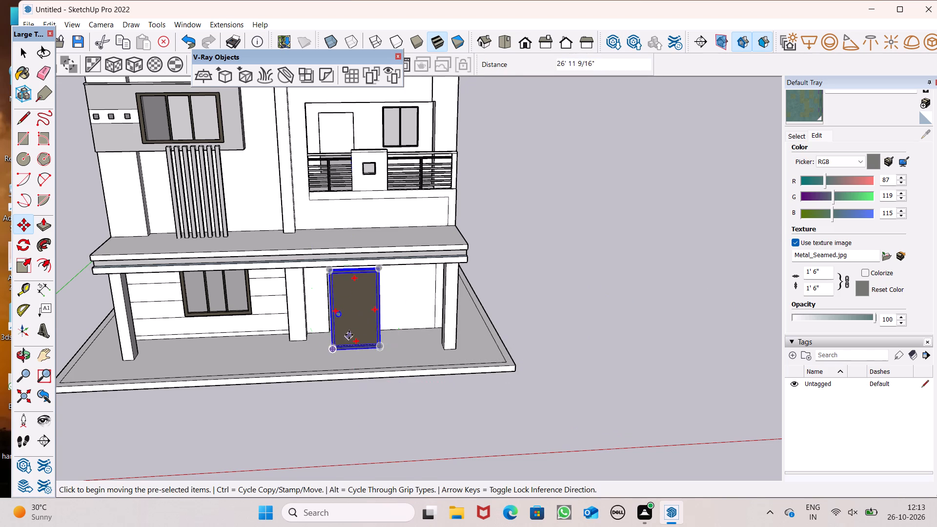
Shift the door group across the porch to bring it in front of the ground-floor doorway.
scroll(349, 332, "up", 7)
left_click_drag(416, 369, 375, 359)
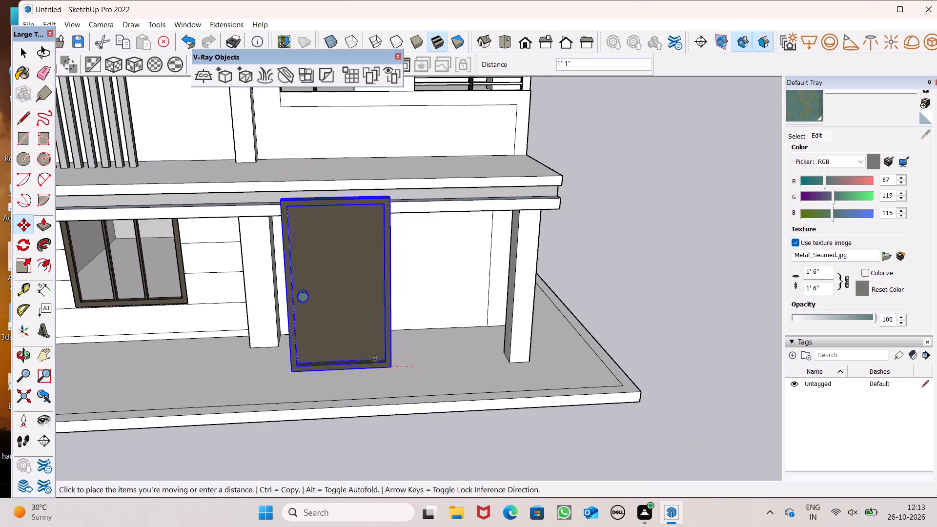
left_click_drag(375, 359, 354, 390)
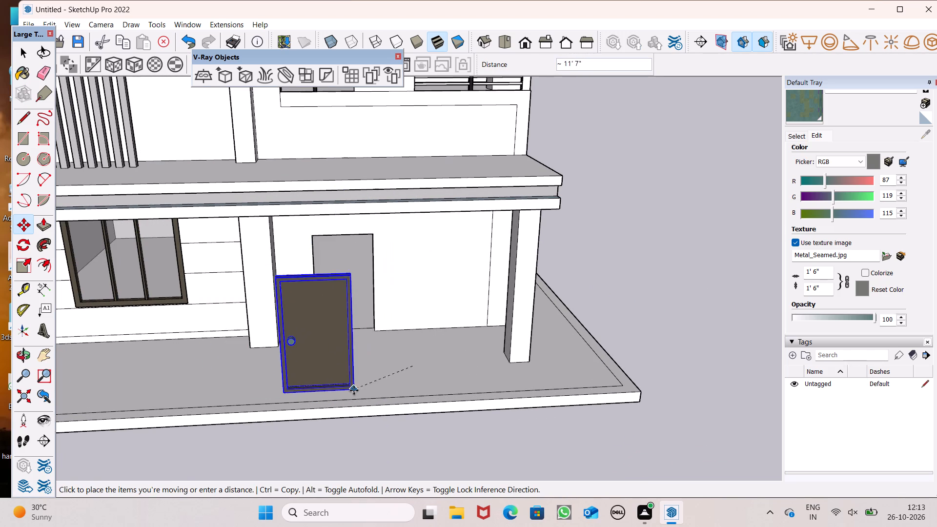
left_click_drag(354, 390, 386, 408)
middle_click_drag(419, 385, 401, 387)
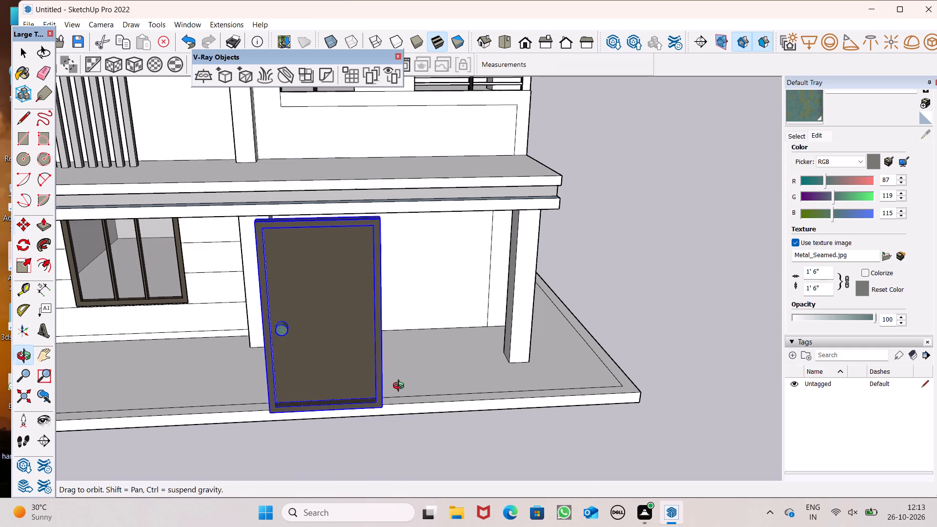
middle_click_drag(401, 387, 353, 391)
left_click_drag(246, 408, 346, 377)
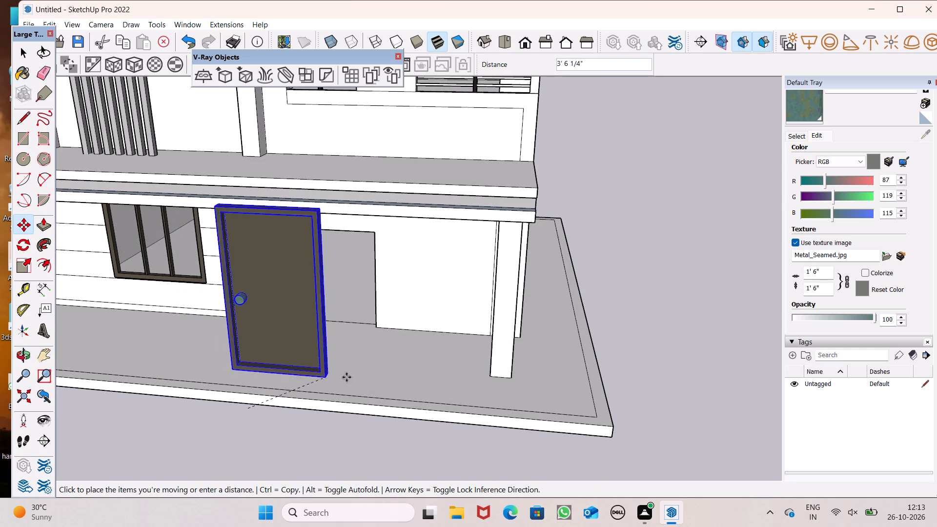
left_click_drag(346, 377, 389, 363)
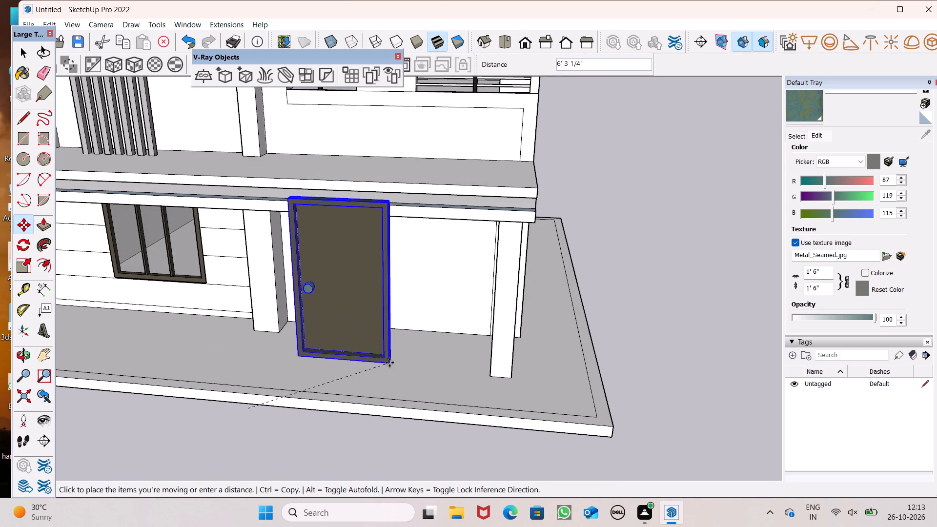
left_click_drag(389, 363, 406, 341)
Move the door group by its lower right corner onto the right edge of the ground-floor doorway.
middle_click_drag(383, 365, 379, 334)
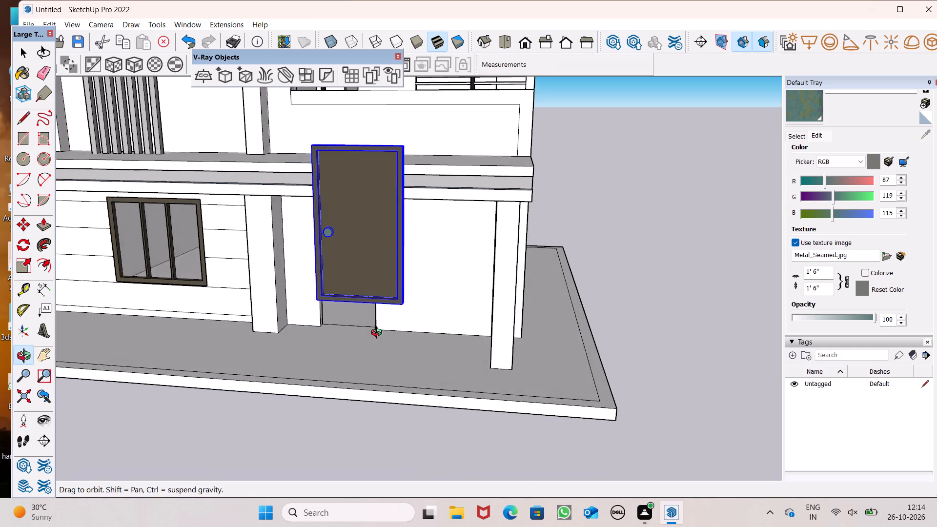
middle_click_drag(379, 334, 378, 332)
scroll(408, 329, "up", 6)
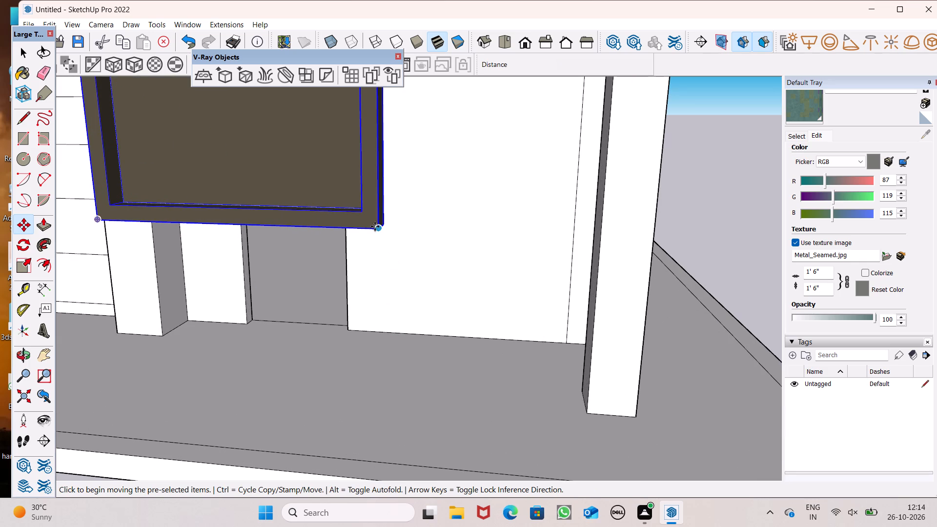
left_click_drag(375, 226, 347, 330)
middle_click_drag(378, 360, 370, 373)
scroll(376, 341, "up", 1)
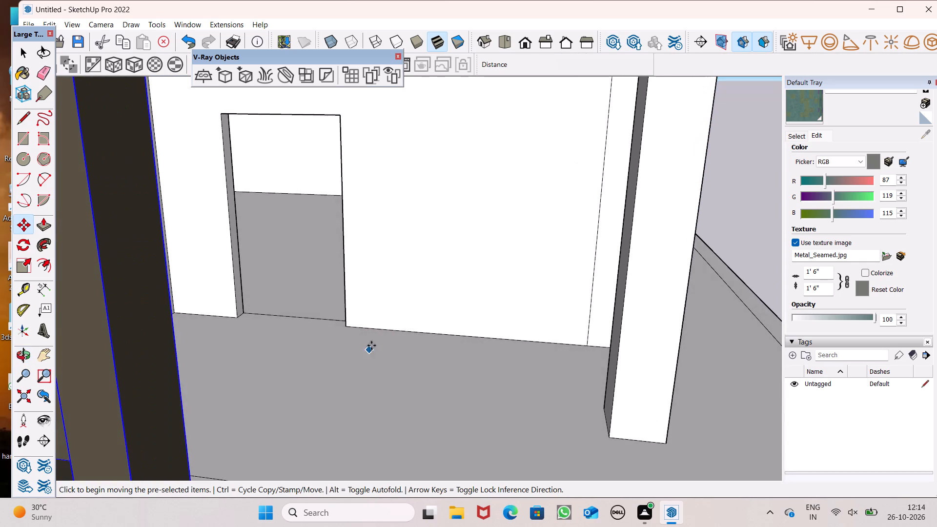
scroll(381, 339, "down", 4)
left_click_drag(337, 388, 387, 304)
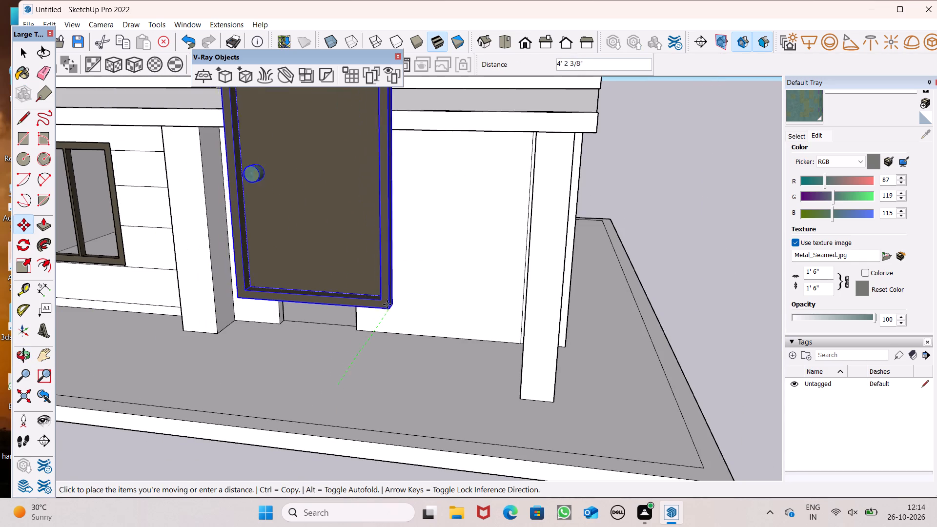
left_click_drag(387, 304, 355, 257)
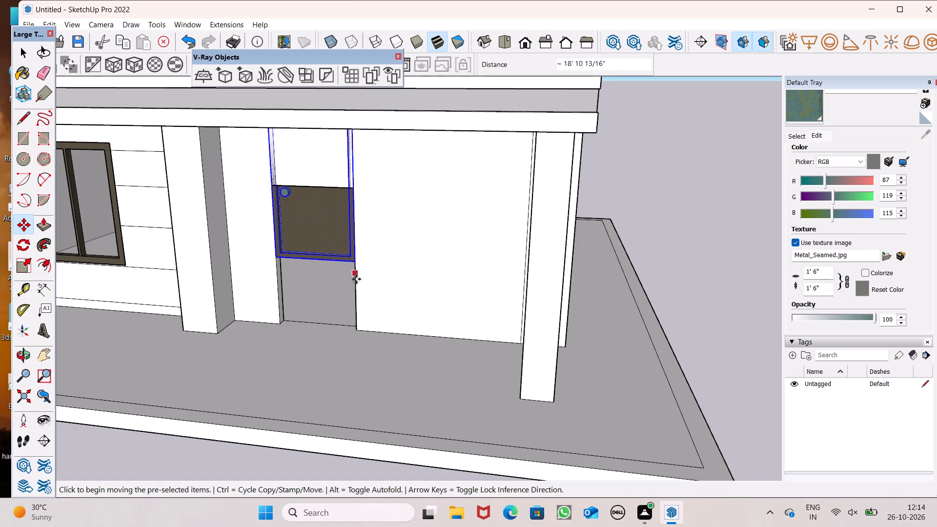
Lower the door group 3' 6" along the doorway edge so it fills the ground-floor opening, and deselect it.
middle_click_drag(358, 280, 439, 277)
scroll(377, 257, "up", 6)
left_click_drag(381, 267, 382, 272)
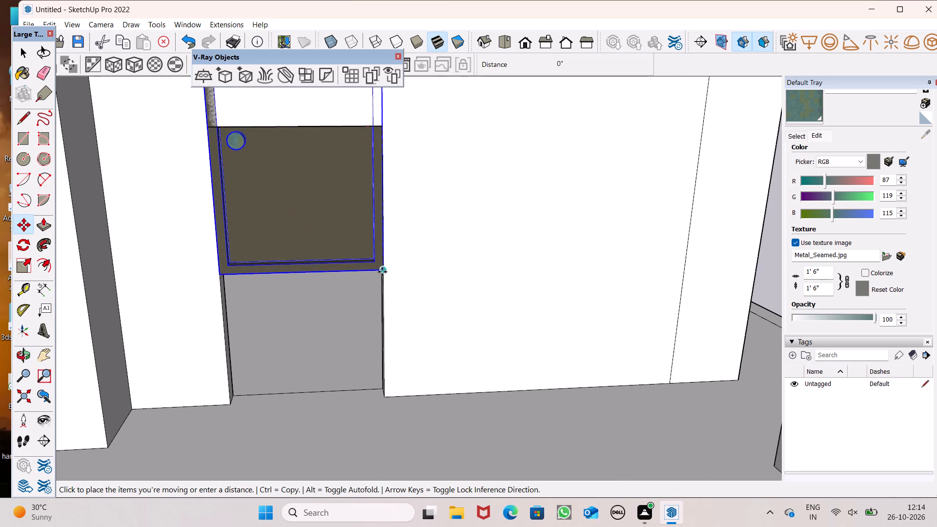
left_click_drag(382, 272, 382, 398)
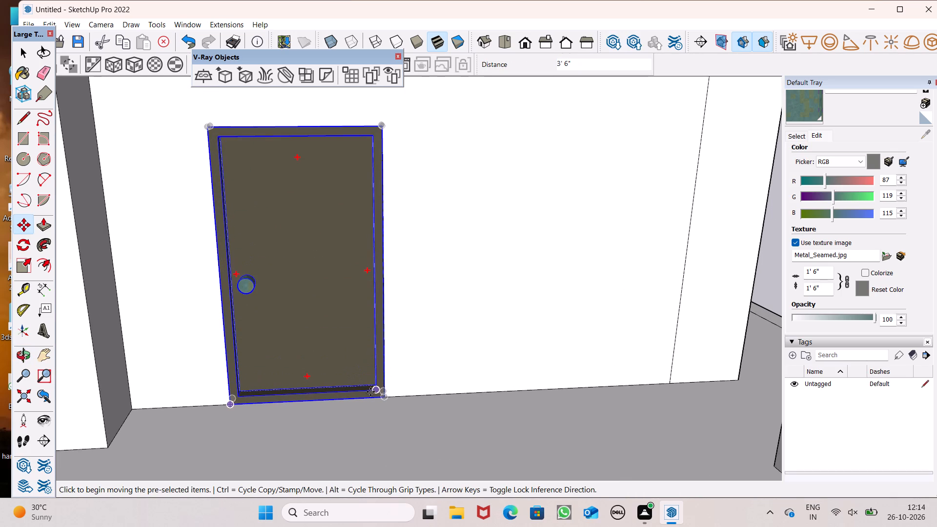
scroll(311, 392, "down", 9)
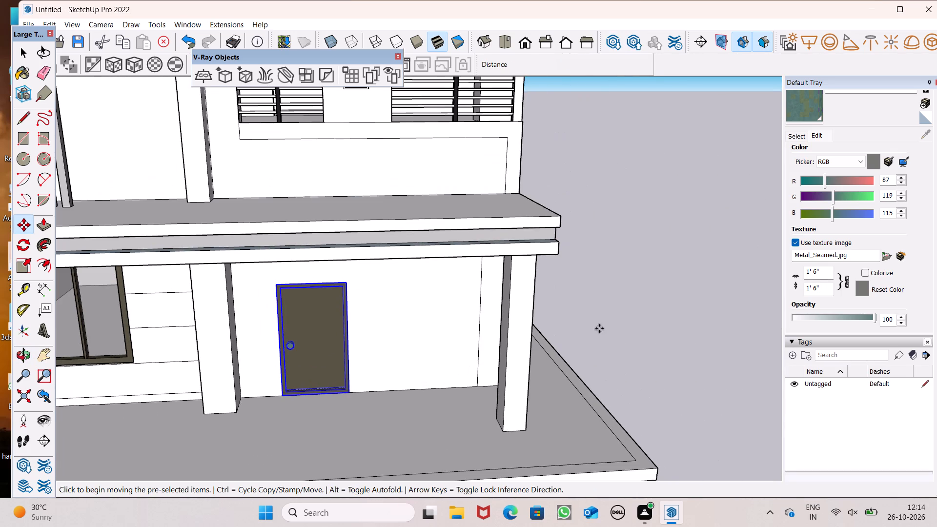
key("space")
left_click_drag(641, 305, 643, 309)
Copy the ground-floor door group up to the upper-storey balcony, in front of the balcony doorway.
middle_click_drag(611, 323, 603, 326)
scroll(567, 321, "down", 4)
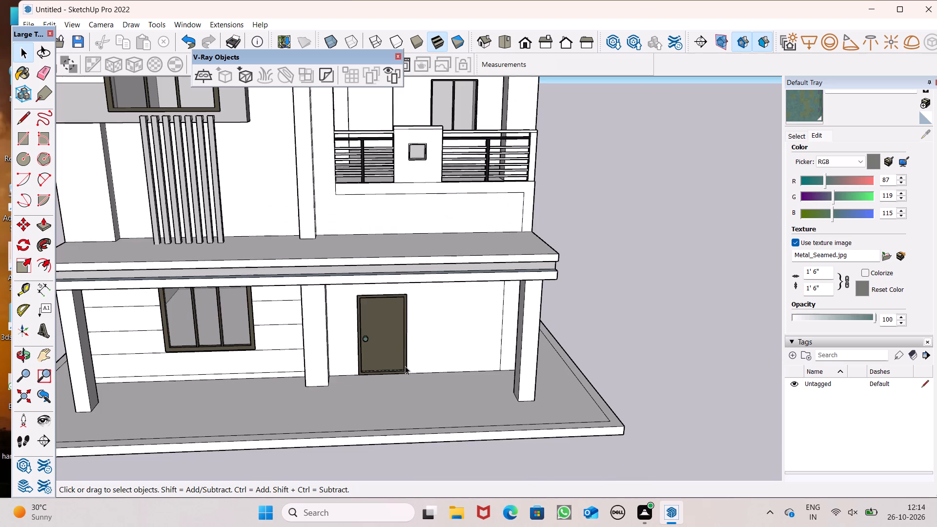
left_click(389, 351)
middle_click_drag(468, 364, 437, 373)
key("m")
key("Return")
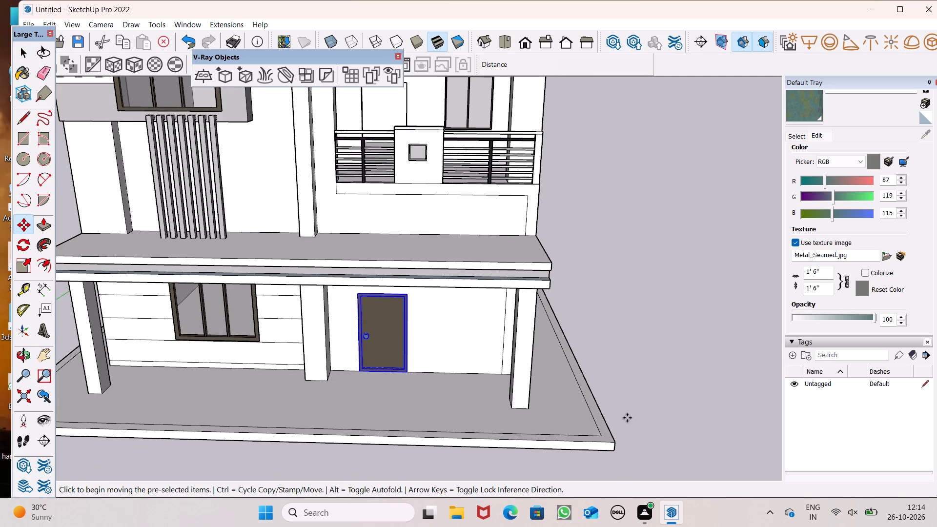
scroll(625, 420, "down", 4)
scroll(434, 152, "up", 5)
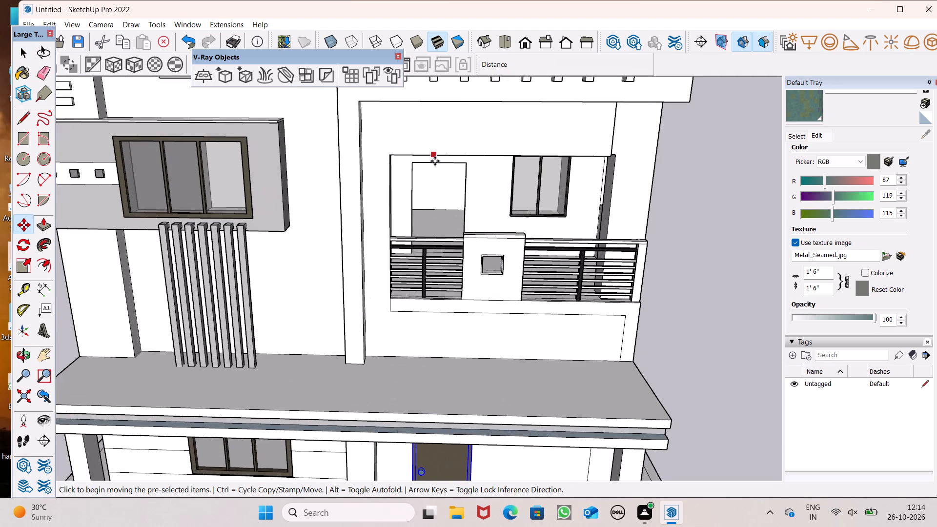
scroll(441, 191, "down", 3)
middle_click_drag(446, 222, 446, 257)
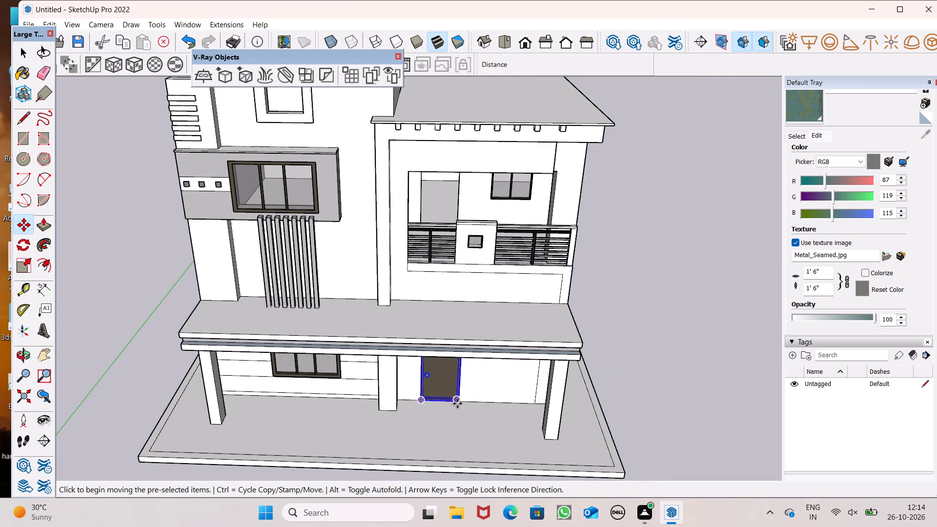
left_click_drag(457, 404, 463, 217)
Move the copied door back across the balcony, placing its lower right corner on the balcony doorway's right edge.
scroll(465, 224, "up", 1)
middle_click_drag(465, 224, 437, 253)
scroll(437, 254, "up", 1)
scroll(466, 214, "up", 1)
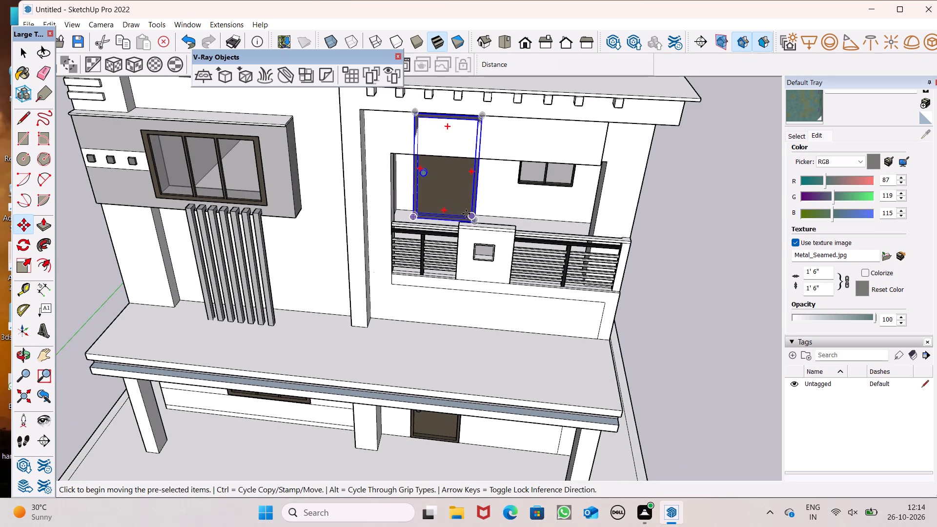
scroll(466, 214, "up", 6)
middle_click_drag(529, 218, 420, 253)
scroll(437, 254, "up", 8)
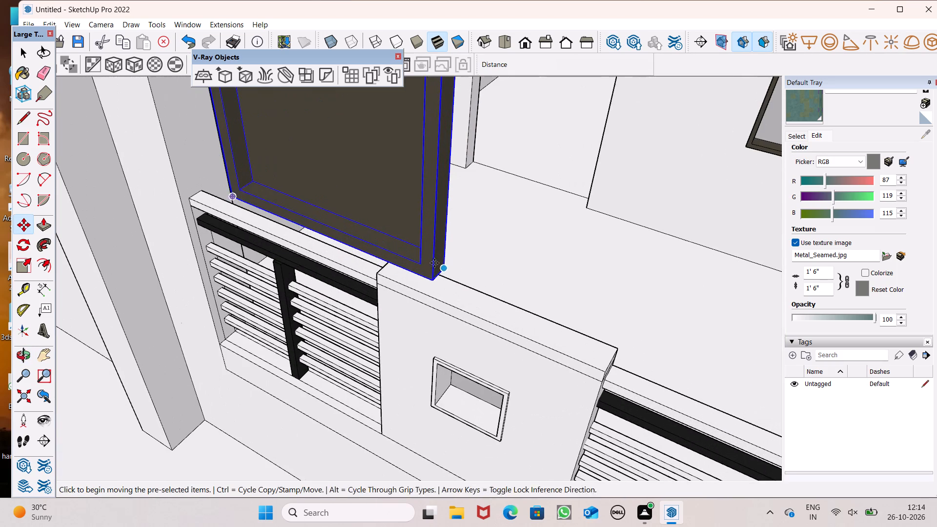
left_click_drag(436, 283, 604, 148)
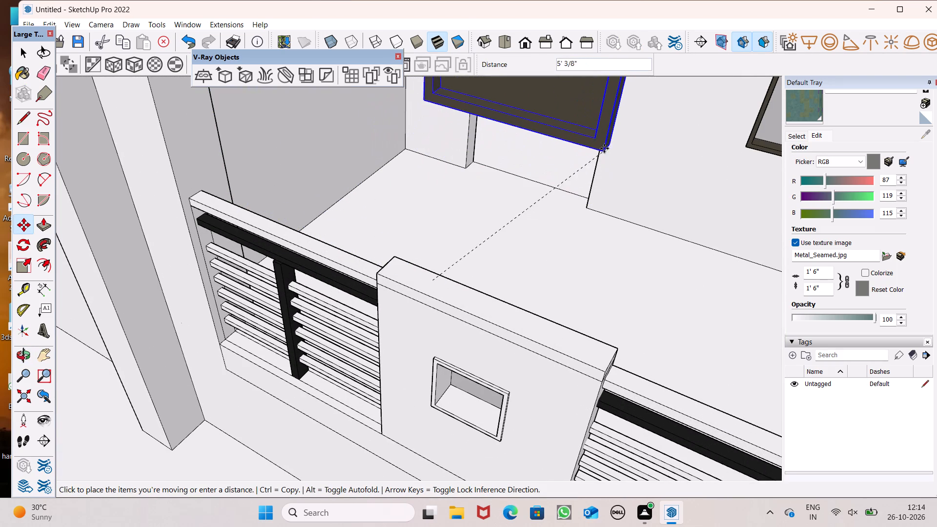
left_click_drag(604, 148, 605, 146)
scroll(607, 153, "up", 10)
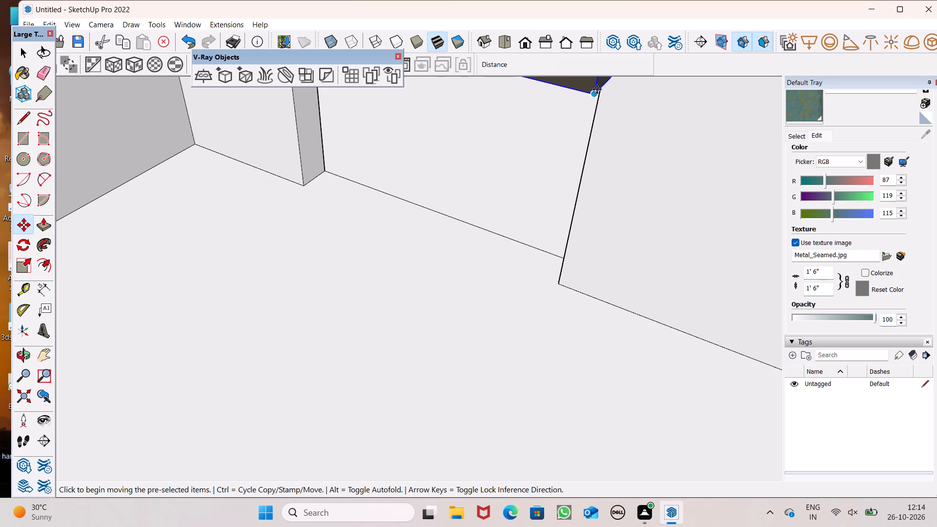
left_click_drag(596, 93, 537, 272)
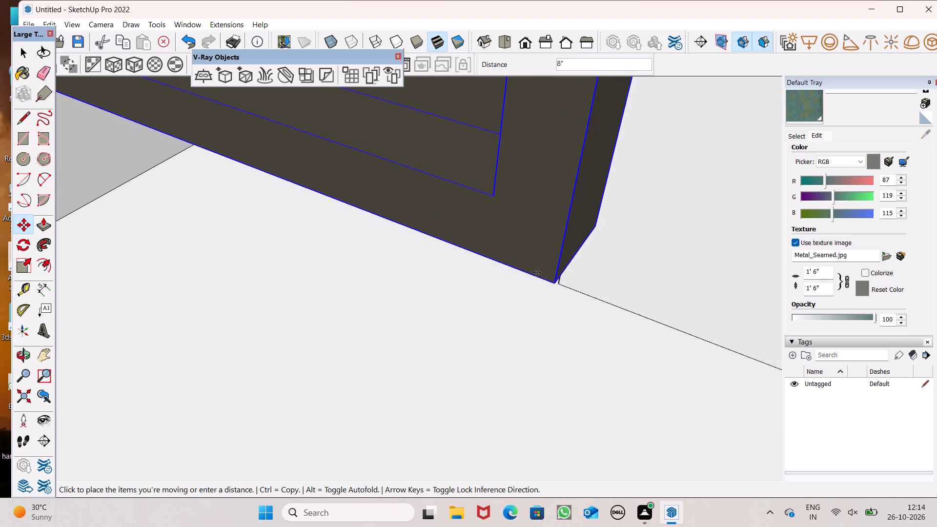
left_click_drag(537, 272, 591, 142)
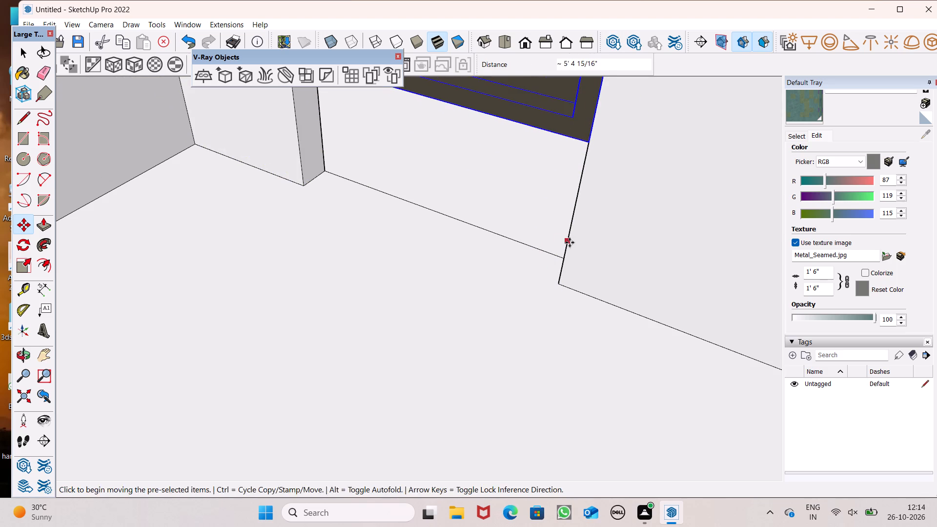
Lower the copied balcony door along the doorway's right edge until its lower right corner meets the balcony floor, and deselect it.
middle_click_drag(570, 243, 578, 216)
scroll(570, 243, "up", 1)
left_click_drag(583, 104, 570, 221)
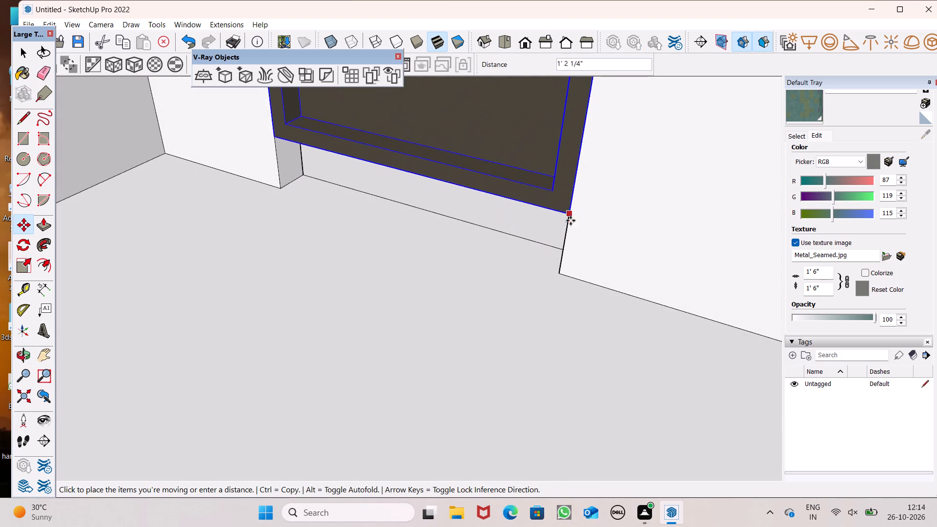
left_click_drag(570, 221, 558, 276)
scroll(514, 252, "down", 13)
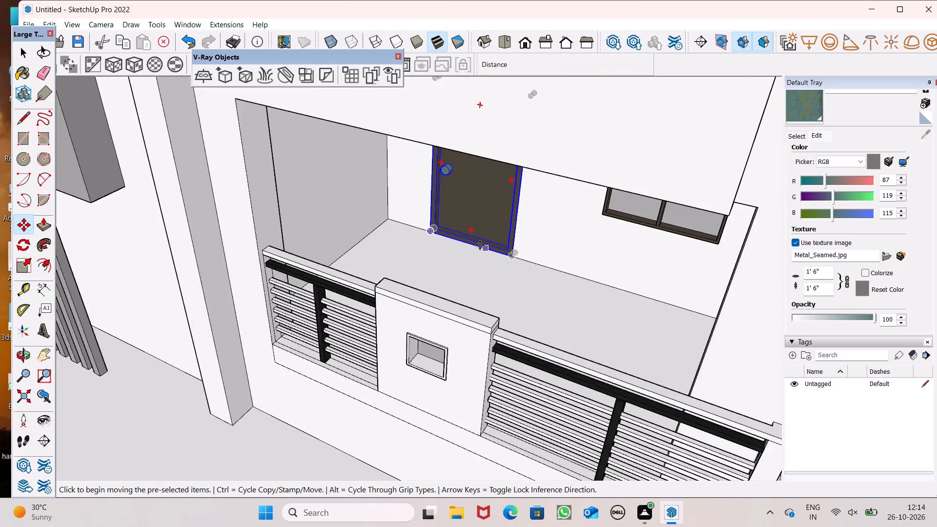
scroll(480, 245, "down", 6)
middle_click_drag(432, 248, 523, 164)
left_click_drag(562, 199, 610, 206)
key("space")
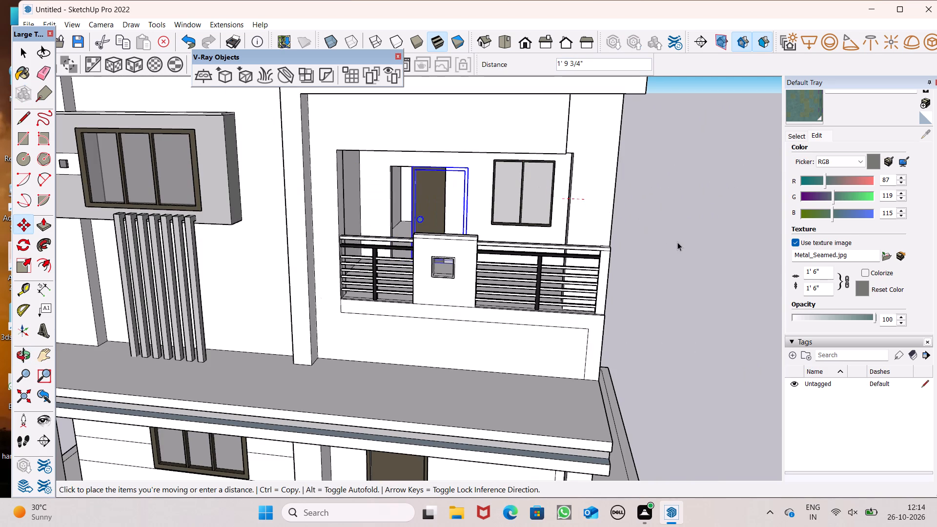
key("space")
key("space")
left_click(669, 238)
Examine the whole front of the house with both doors in their doorways.
scroll(480, 182, "down", 7)
middle_click_drag(486, 226, 507, 205)
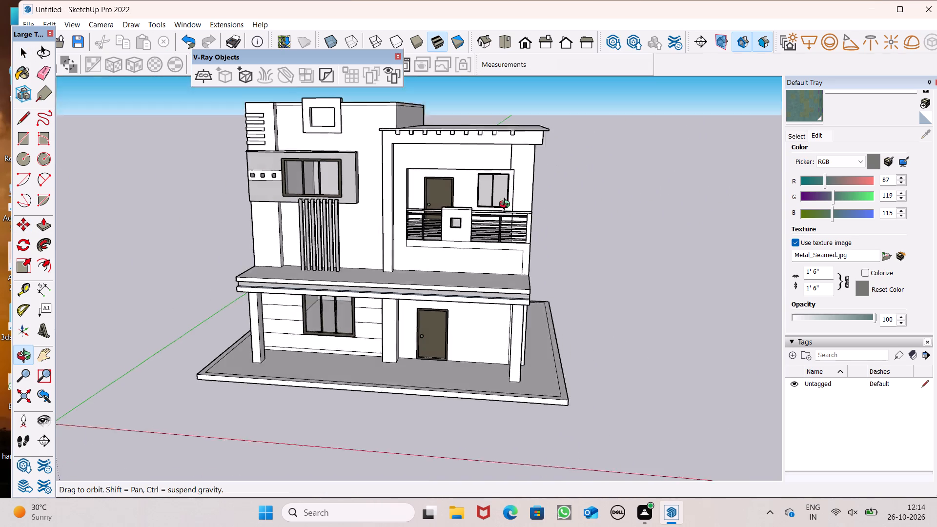
middle_click_drag(507, 205, 508, 185)
scroll(508, 185, "up", 1)
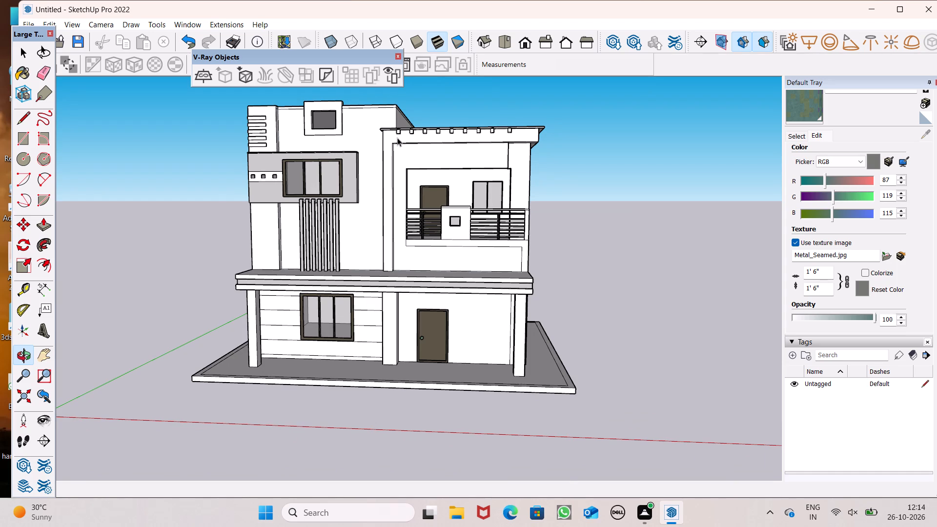
scroll(353, 165, "down", 3)
middle_click_drag(412, 261, 401, 265)
scroll(408, 263, "up", 1)
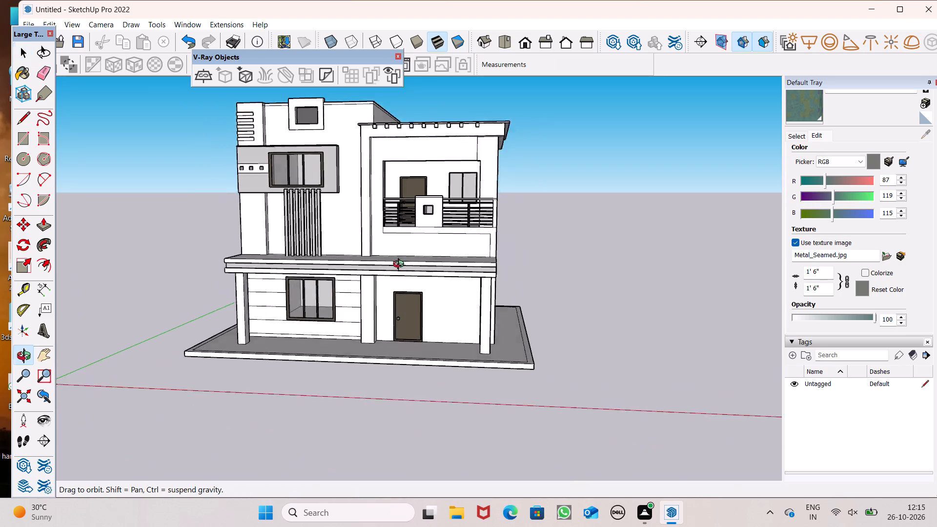
middle_click_drag(401, 265, 380, 301)
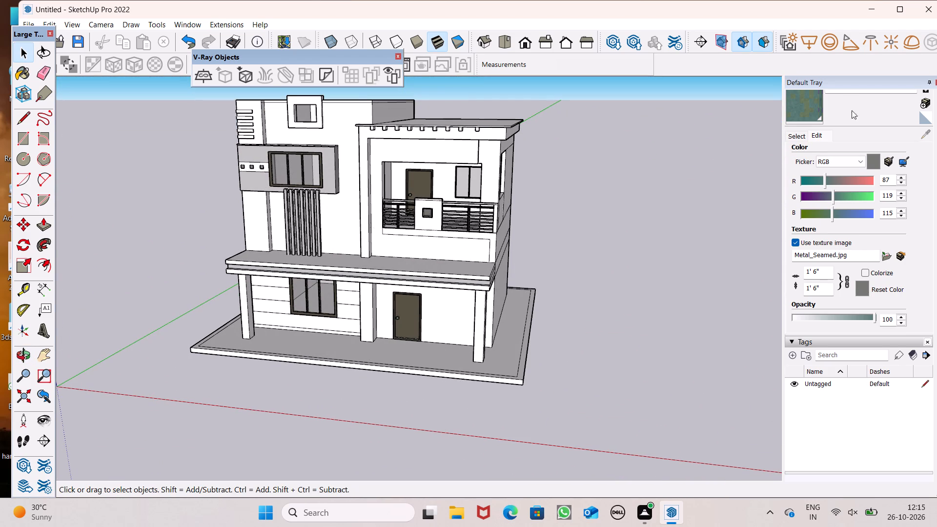
Choose Color M03 from the Colors material library and paint the balcony's back wall and inner side wall.
left_click(802, 137)
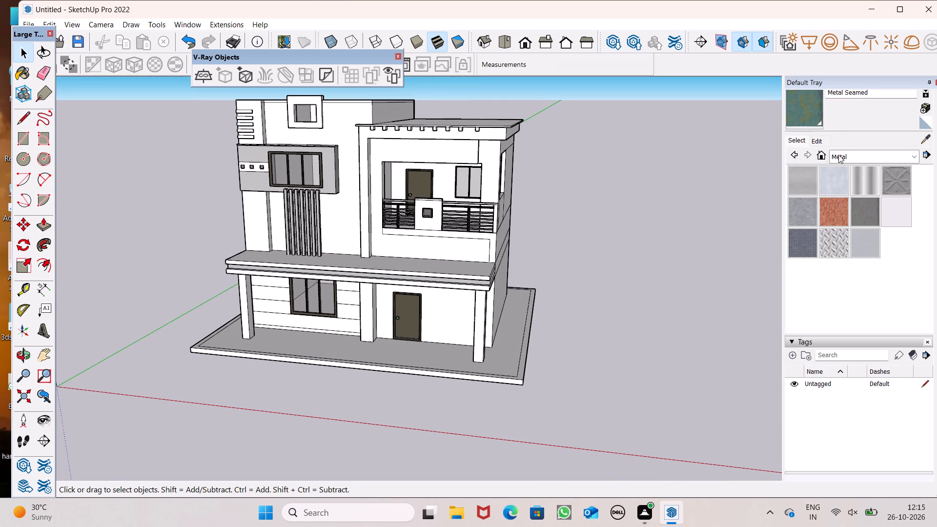
left_click(844, 154)
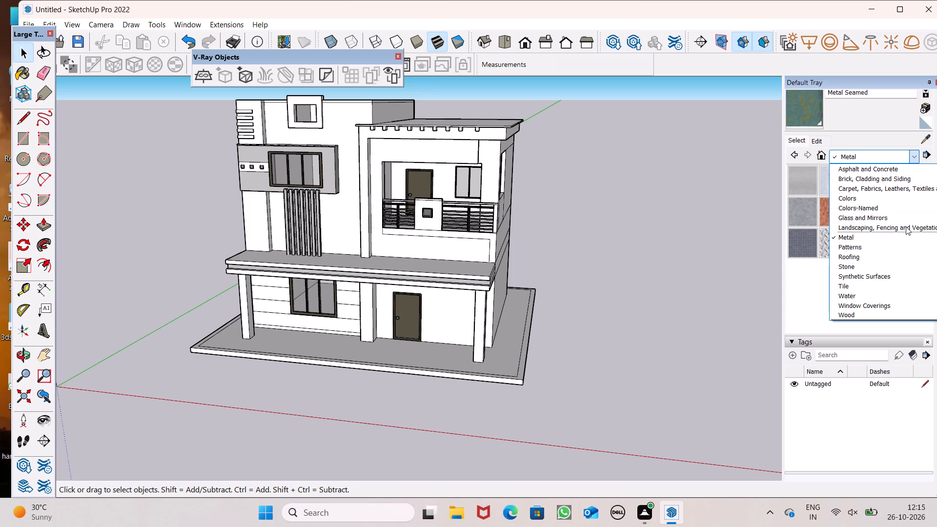
left_click(918, 200)
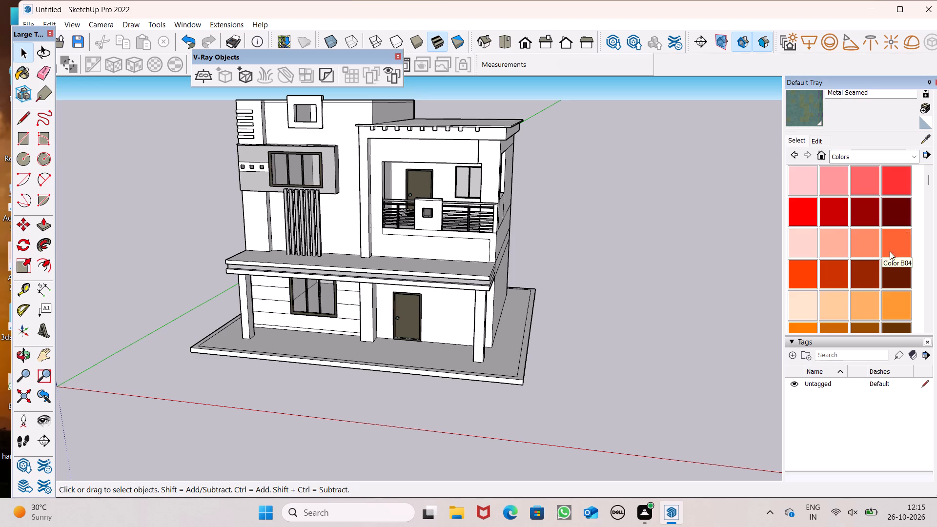
scroll(886, 256, "down", 12)
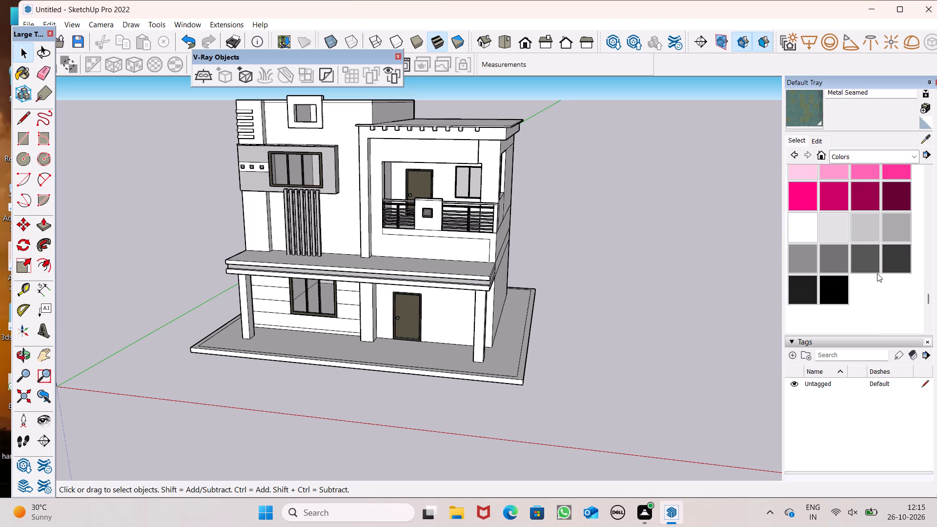
left_click(899, 229)
scroll(509, 200, "up", 7)
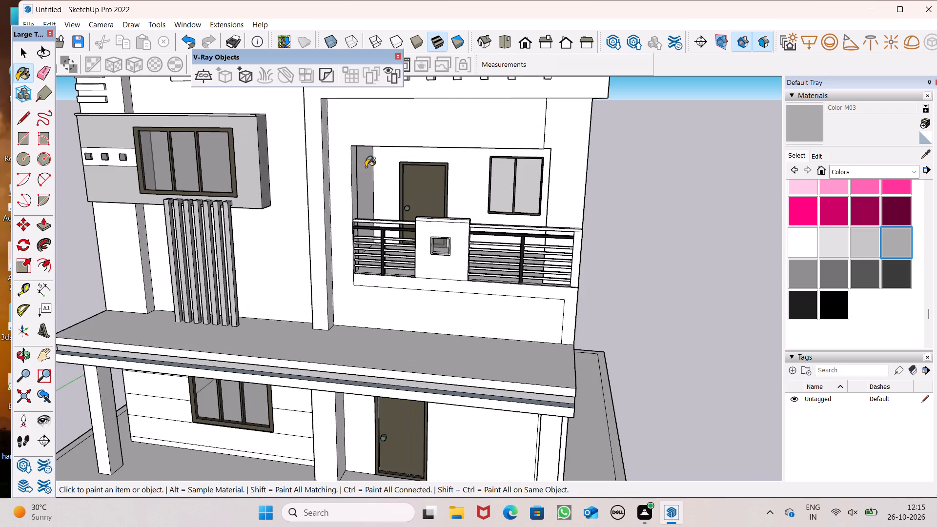
scroll(473, 178, "up", 6)
left_click(460, 160)
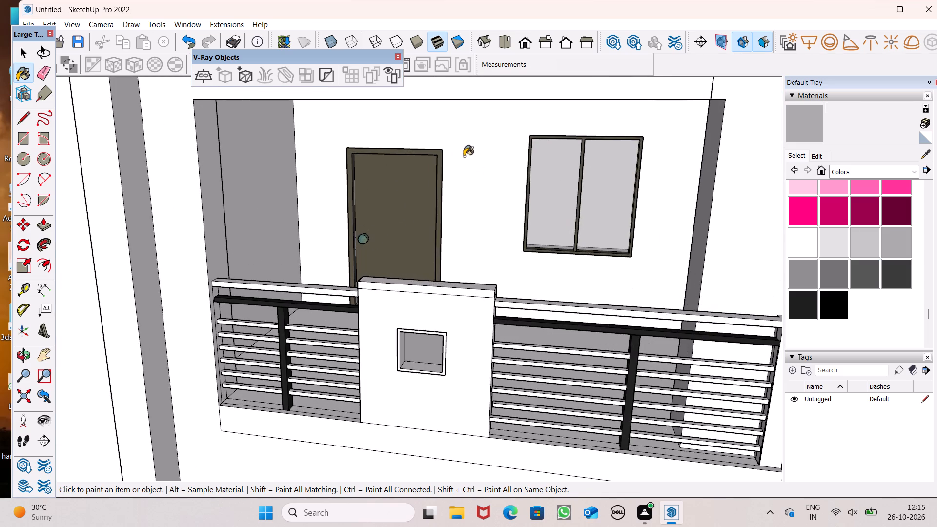
scroll(471, 152, "down", 2)
scroll(471, 152, "up", 1)
scroll(471, 152, "down", 3)
middle_click_drag(451, 178, 395, 168)
left_click(346, 157)
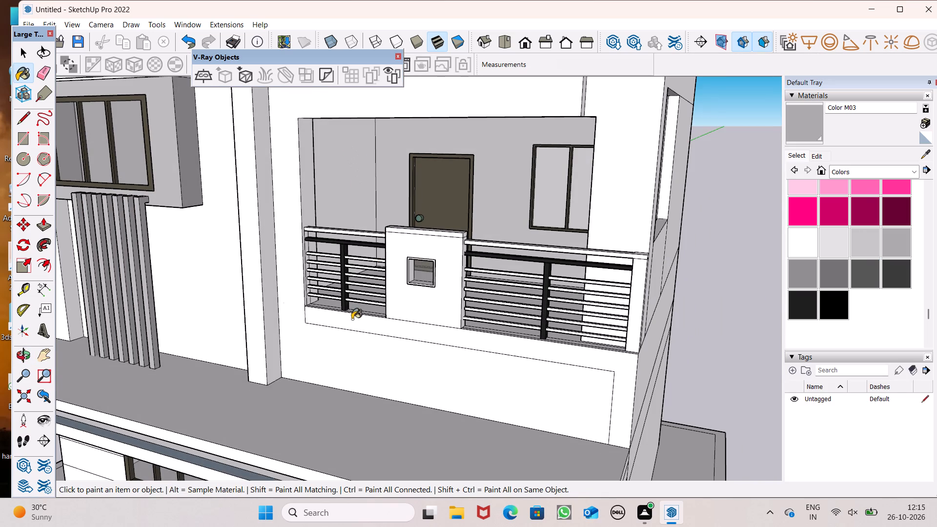
Paint the L-shaped border strip beneath the balcony railing and down the house corner with Color M03.
scroll(360, 325, "up", 4)
left_click(383, 332)
Examine the painted balcony and the house front from both sides.
scroll(351, 275, "down", 8)
middle_click_drag(473, 336, 381, 308)
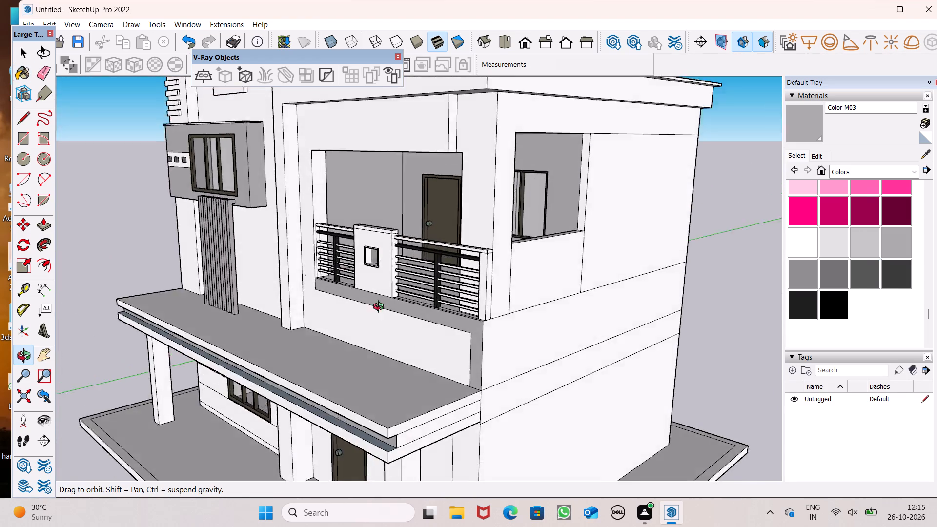
middle_click_drag(381, 308, 665, 345)
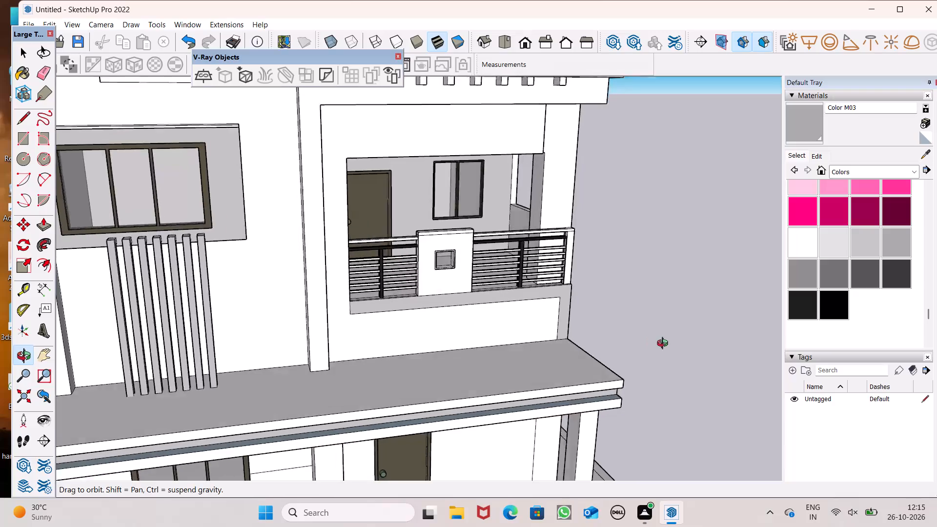
middle_click_drag(665, 345, 677, 339)
scroll(677, 339, "up", 1)
scroll(653, 319, "down", 3)
middle_click_drag(548, 303, 428, 306)
scroll(436, 305, "down", 3)
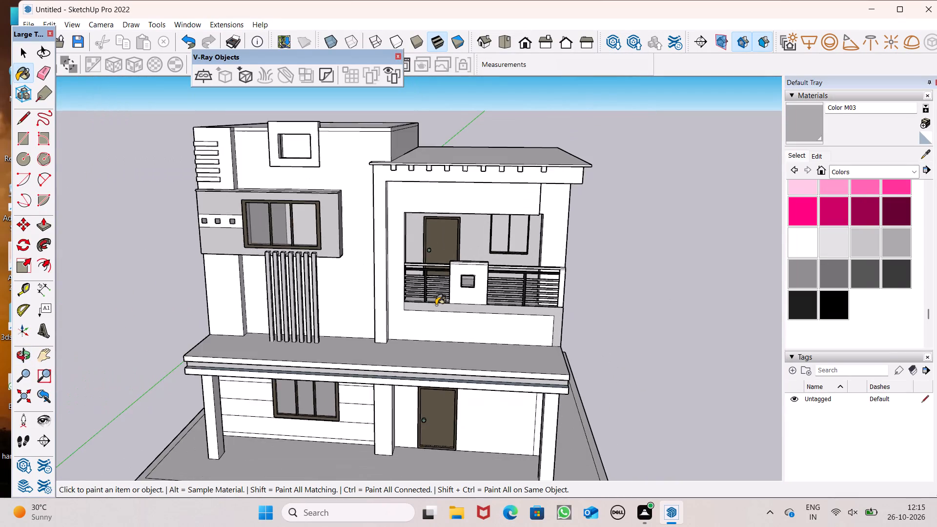
scroll(430, 294, "down", 3)
middle_click_drag(442, 341, 464, 296)
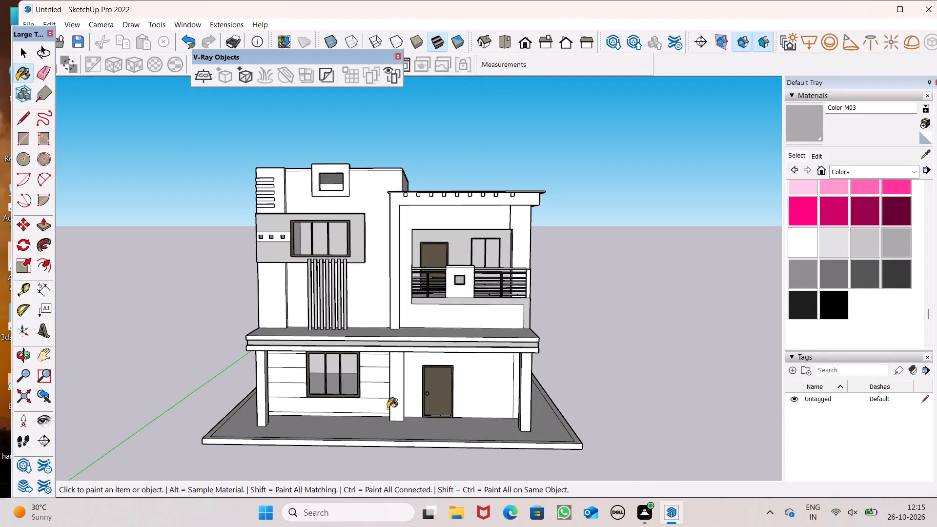
Paint the horizontal cladding bands to the right of and above the ground-floor window with Color M03.
left_click(374, 409)
scroll(374, 416, "up", 6)
left_click(377, 375)
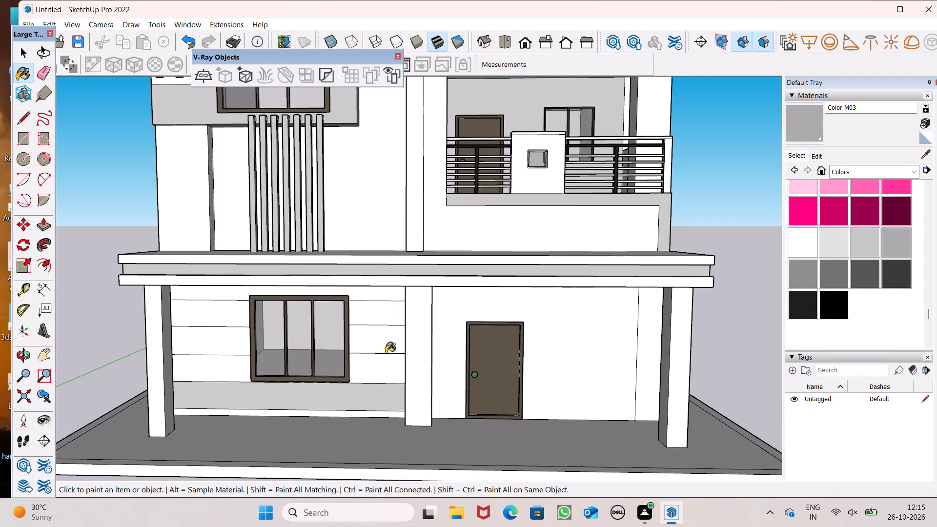
left_click(385, 336)
left_click(383, 319)
left_click(381, 304)
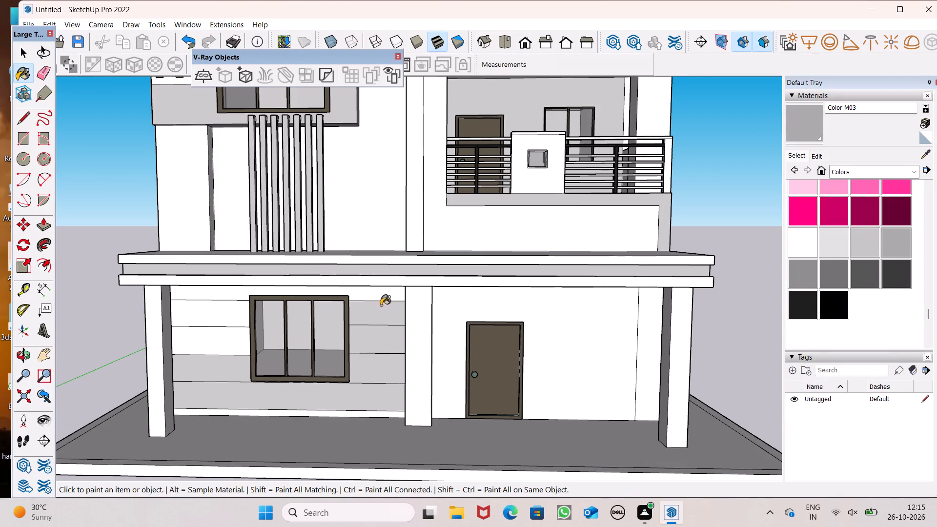
middle_click_drag(377, 355, 370, 320)
scroll(368, 315, "up", 3)
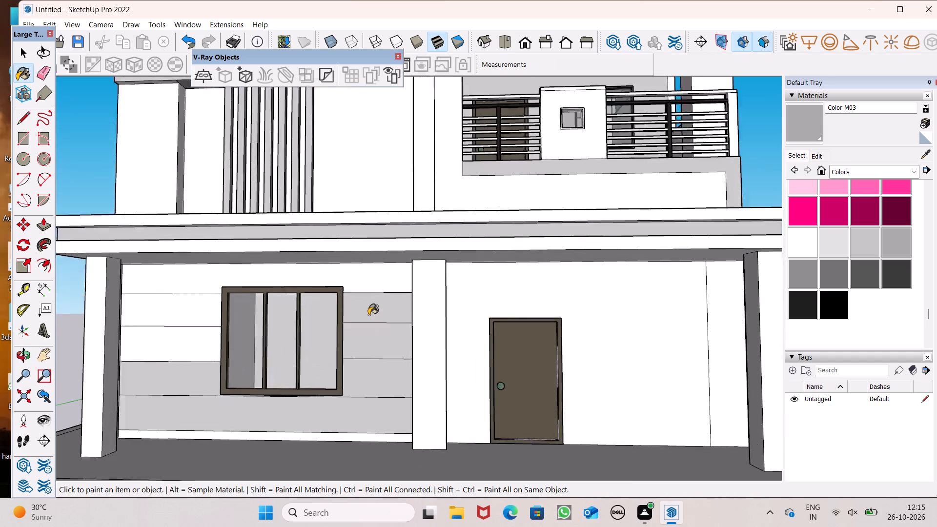
scroll(368, 315, "up", 5)
left_click(375, 248)
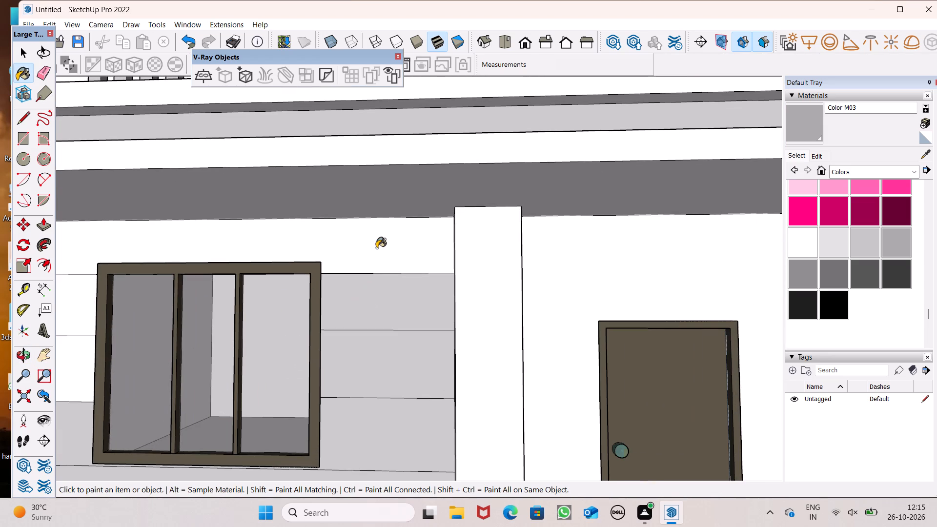
Paint the remaining cladding bands left of the ground-floor window and the narrow base strip below with Color M03.
scroll(376, 248, "down", 7)
scroll(295, 330, "down", 4)
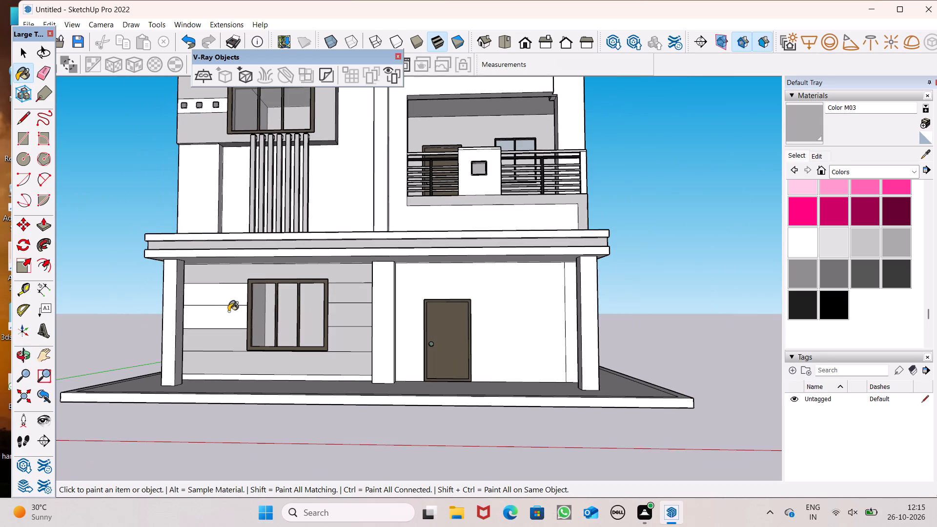
left_click(230, 301)
left_click(229, 317)
scroll(267, 377, "up", 4)
left_click(274, 377)
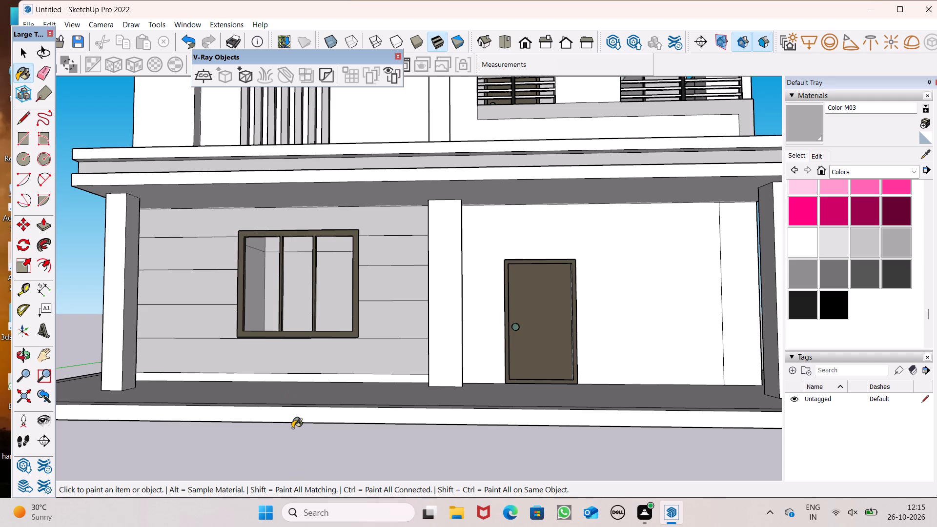
Push/Pull the narrow end strip of the ground-floor front wall, beyond the door, forward about 3' 6 13/16" toward the corner column.
scroll(285, 417, "down", 5)
scroll(232, 409, "down", 2)
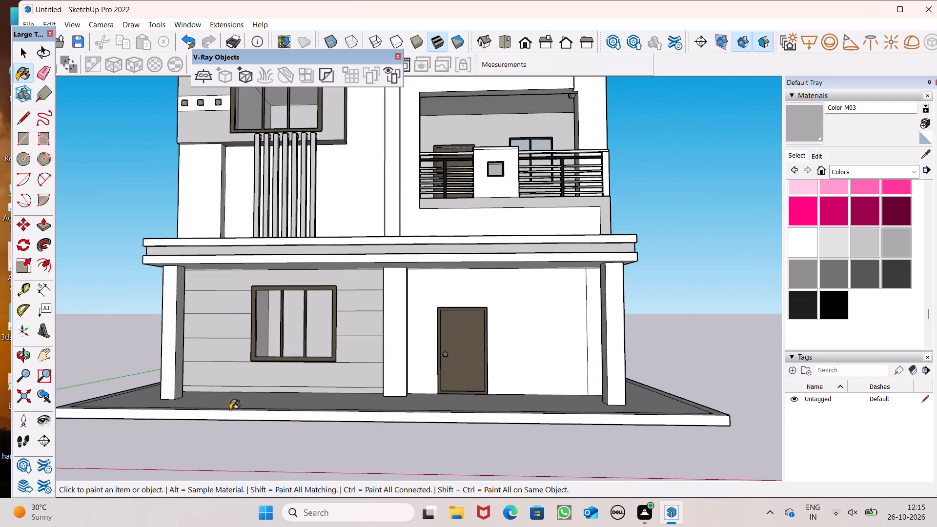
scroll(230, 410, "down", 3)
middle_click_drag(381, 484, 430, 503)
scroll(378, 398, "down", 4)
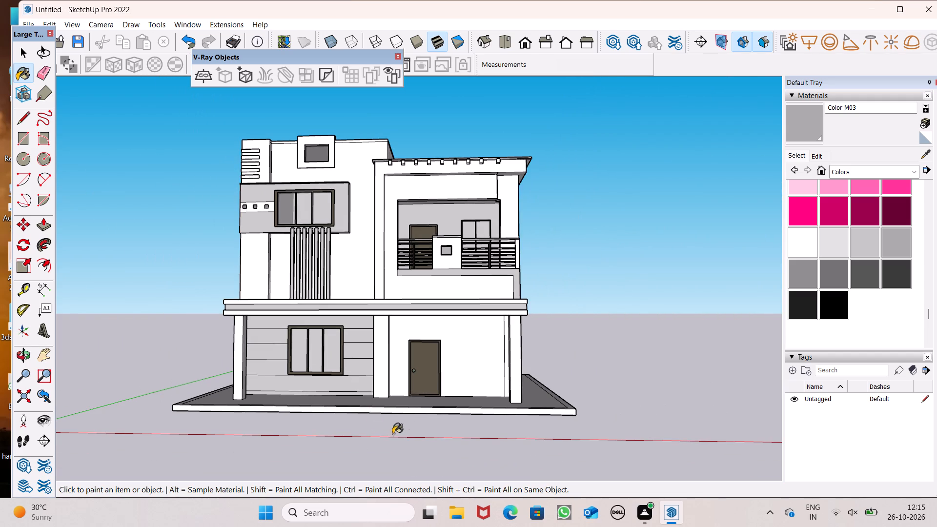
scroll(455, 410, "up", 1)
middle_click_drag(455, 411, 159, 444)
scroll(154, 447, "up", 1)
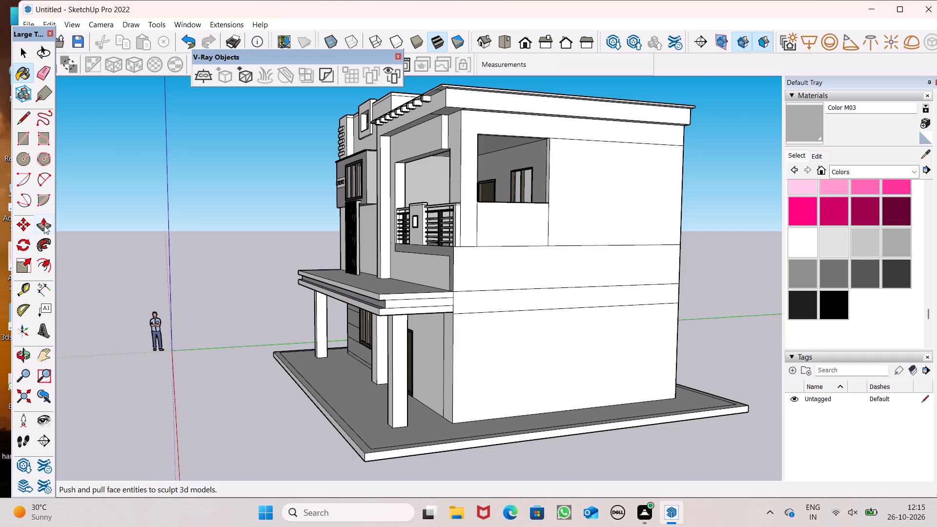
left_click(44, 225)
scroll(418, 421, "up", 5)
middle_click_drag(437, 412, 384, 446)
scroll(396, 429, "up", 5)
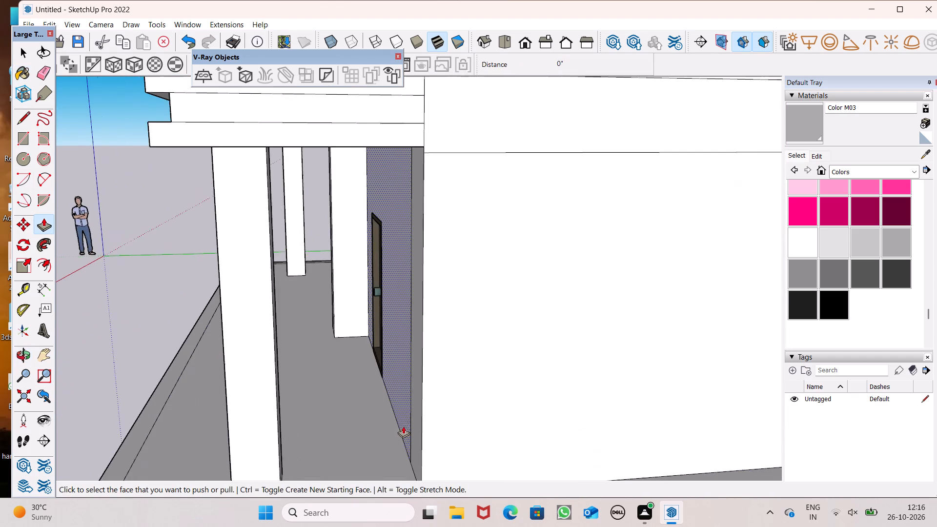
middle_click_drag(410, 435, 434, 439)
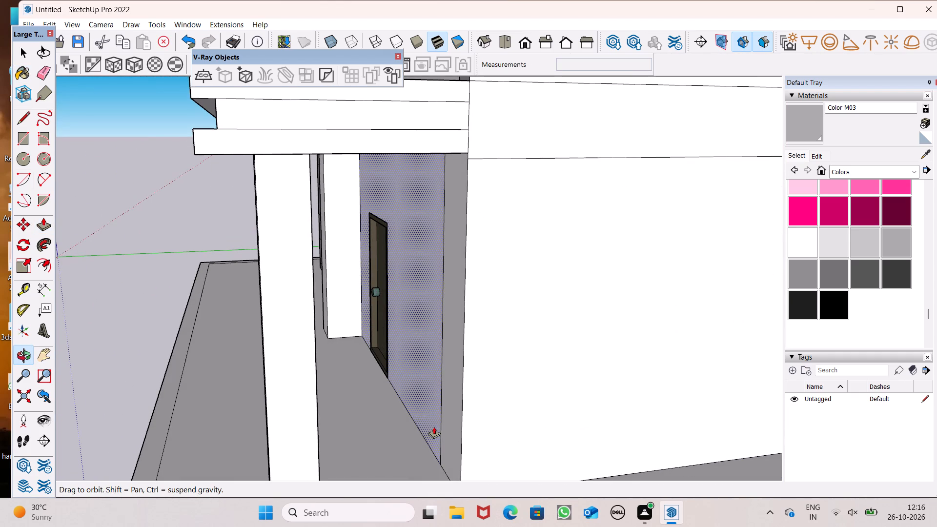
left_click_drag(452, 436, 415, 416)
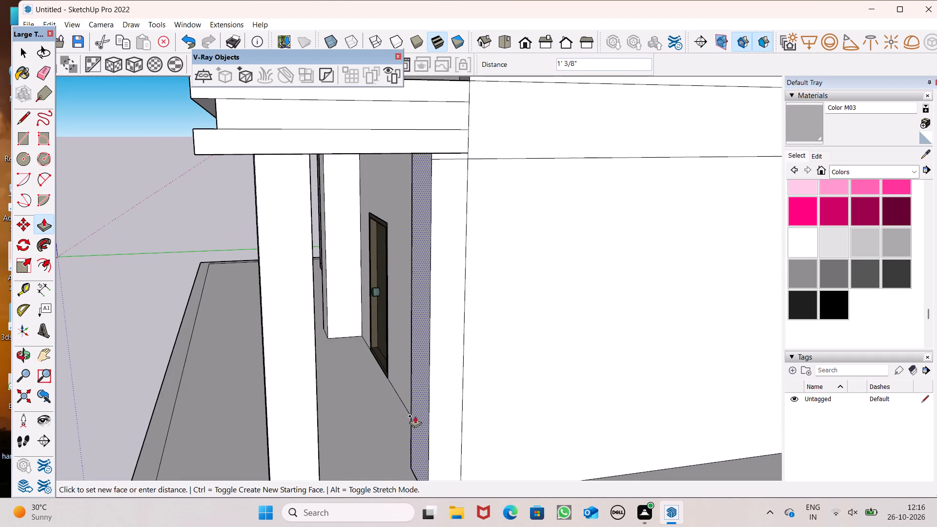
left_click_drag(415, 416, 328, 289)
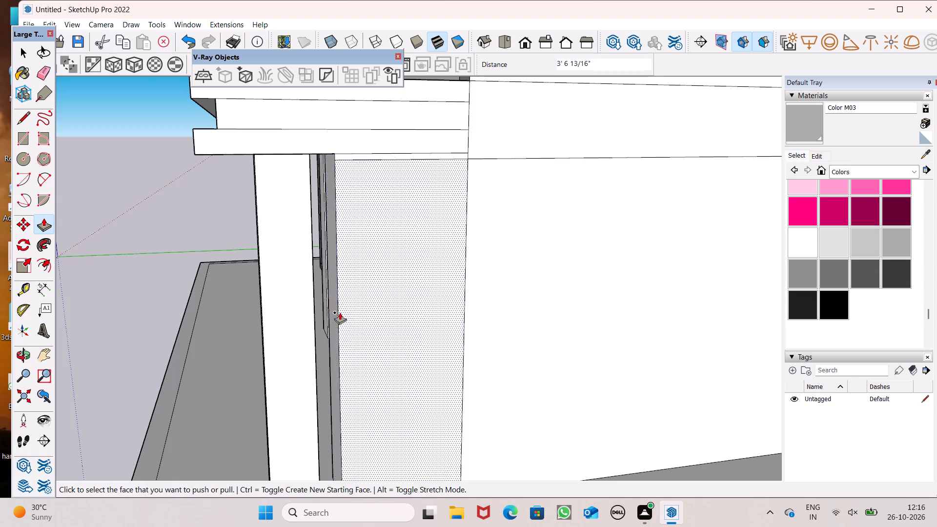
Push the front face of the projecting end wall back about 1' 8 9/16", aligning it with the middle column's front corner.
scroll(343, 317, "up", 1)
middle_click_drag(350, 318, 775, 366)
scroll(567, 388, "down", 8)
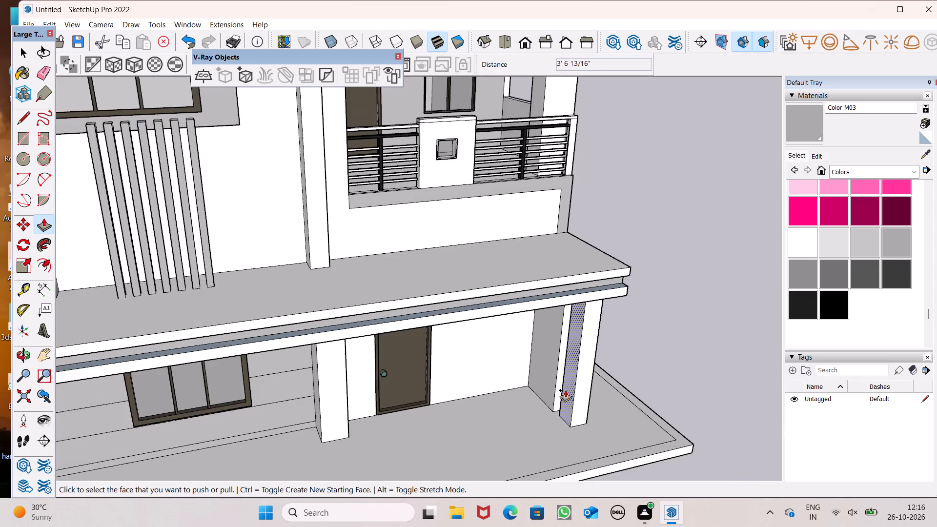
scroll(565, 390, "up", 5)
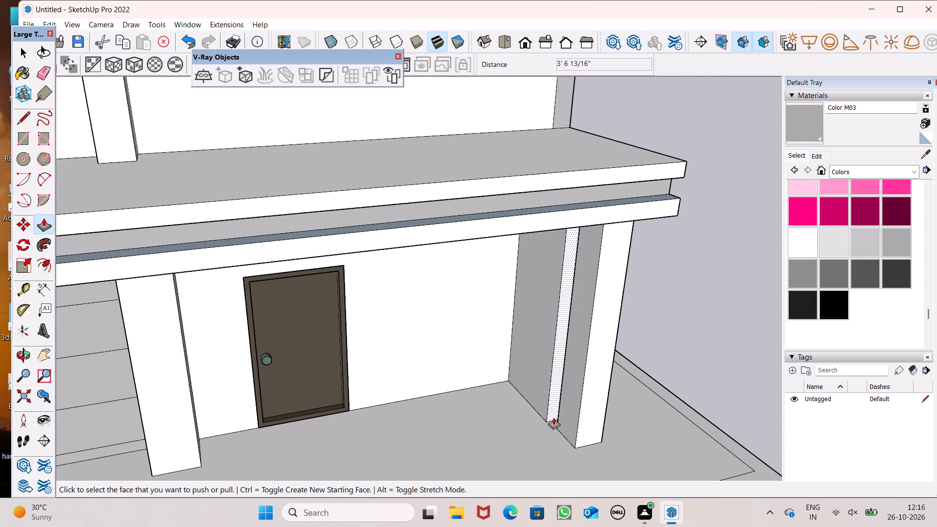
left_click_drag(548, 414, 199, 466)
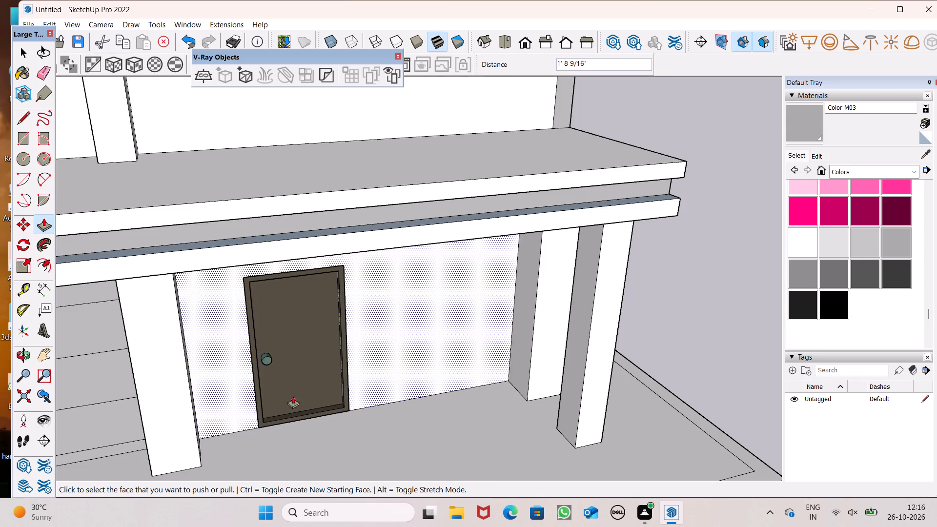
Examine the shortened end wall and the ground-floor porch corner from the side.
scroll(332, 358, "down", 3)
middle_click_drag(531, 489, 308, 399)
scroll(490, 376, "down", 3)
middle_click_drag(500, 374, 48, 370)
scroll(48, 370, "up", 1)
scroll(415, 441, "up", 2)
middle_click_drag(420, 454, 571, 443)
scroll(573, 442, "up", 1)
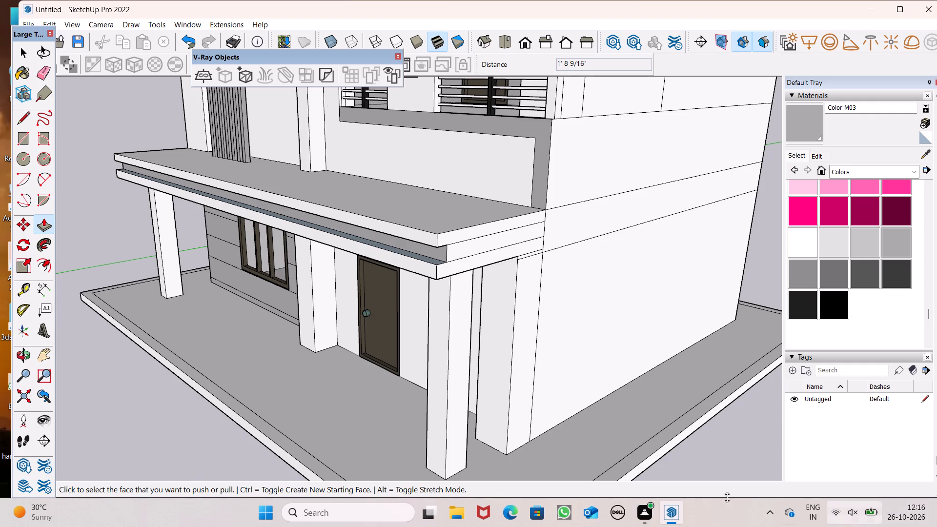
Paint the end wall panels above and below the projecting first-floor window box with Color C08.
scroll(427, 302, "down", 6)
middle_click_drag(422, 318, 682, 312)
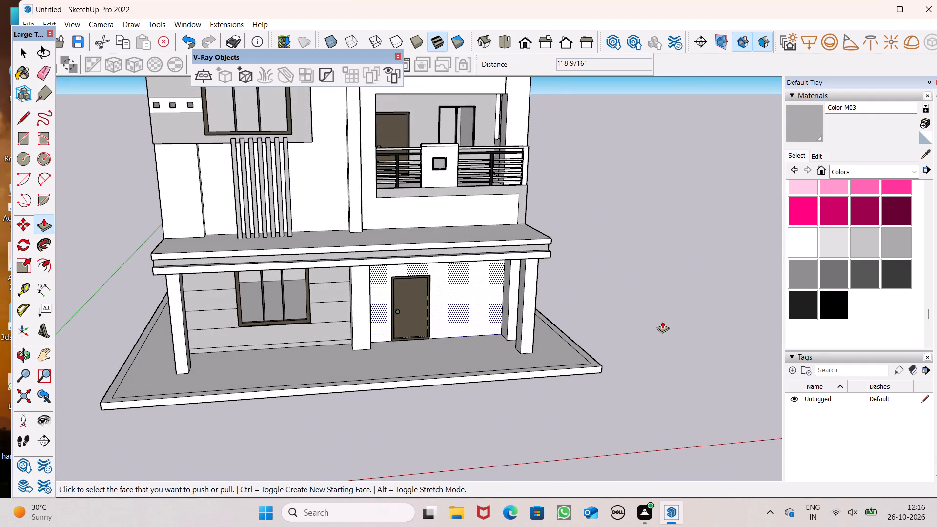
scroll(662, 322, "down", 1)
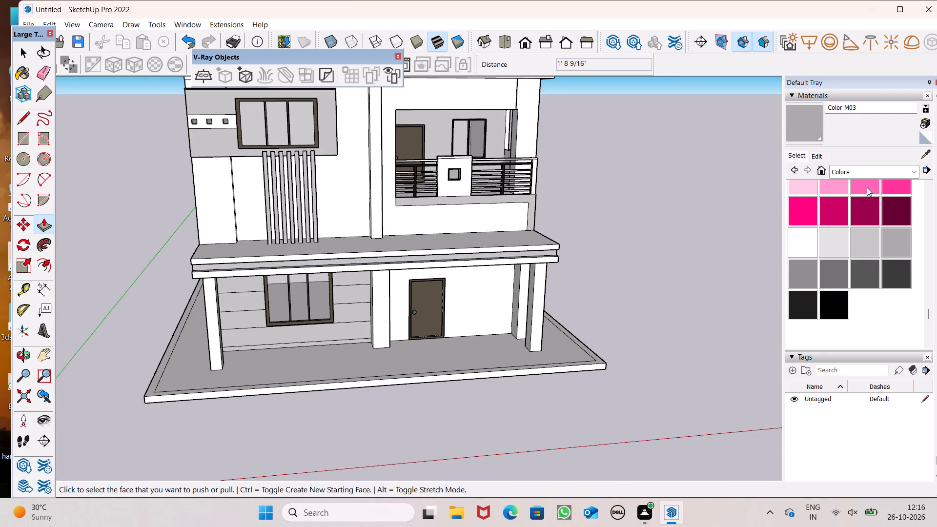
scroll(874, 233, "up", 5)
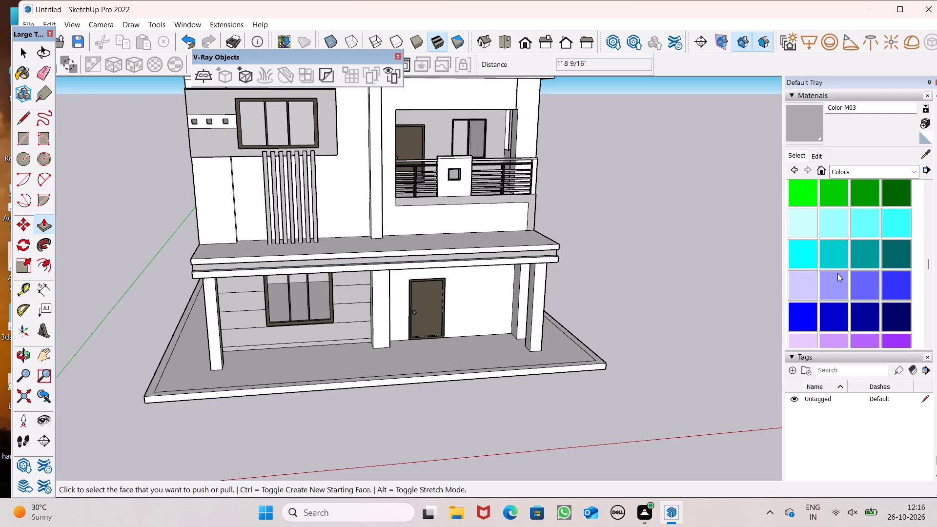
scroll(810, 273, "up", 5)
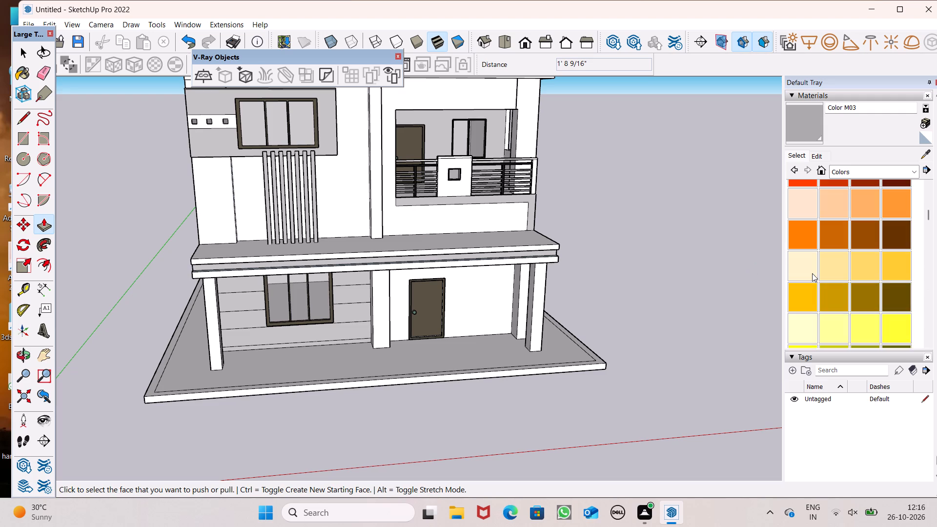
scroll(812, 273, "up", 1)
scroll(896, 232, "up", 1)
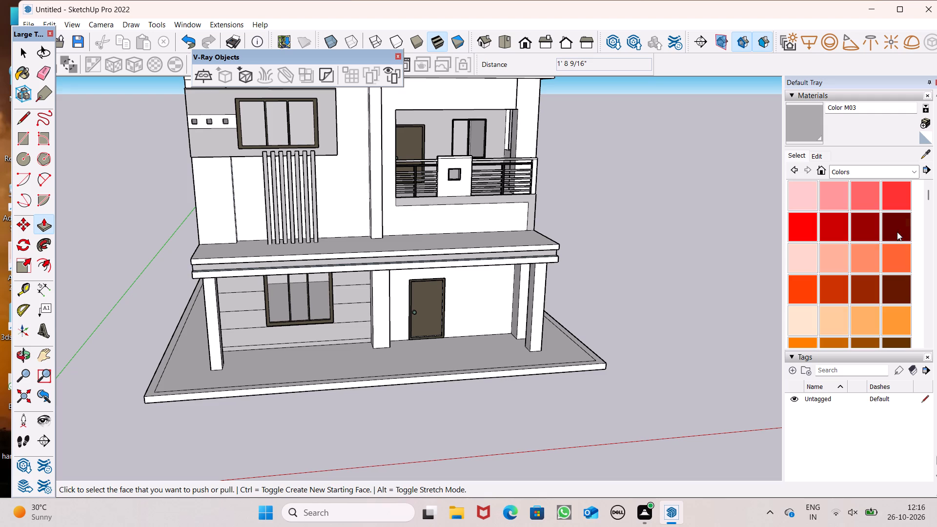
scroll(895, 286, "up", 4)
scroll(894, 290, "down", 3)
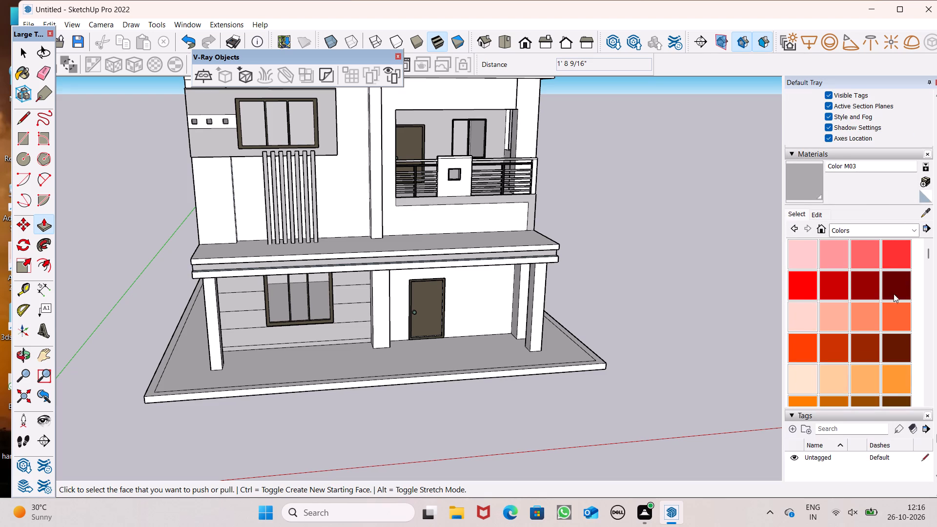
scroll(889, 345, "down", 1)
left_click(889, 347)
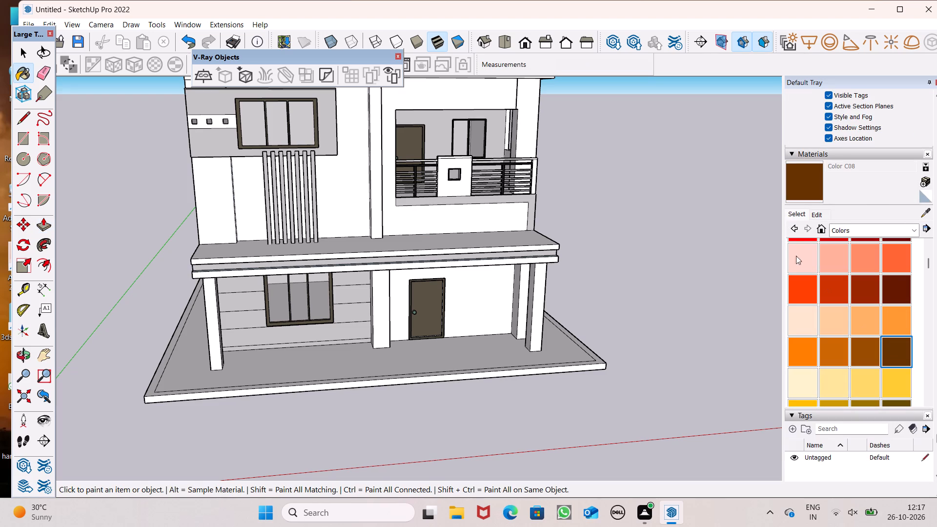
scroll(246, 190, "up", 2)
left_click(219, 206)
scroll(254, 256, "down", 5)
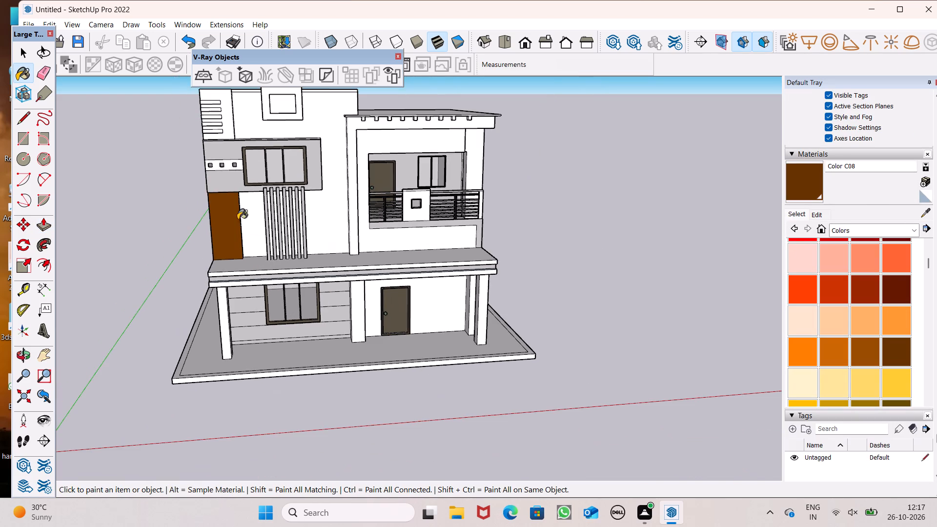
scroll(192, 88, "up", 6)
left_click(239, 119)
Paint the side returns of the end wall panels above and below the window box with Color C08.
middle_click_drag(260, 143, 174, 169)
scroll(244, 152, "up", 5)
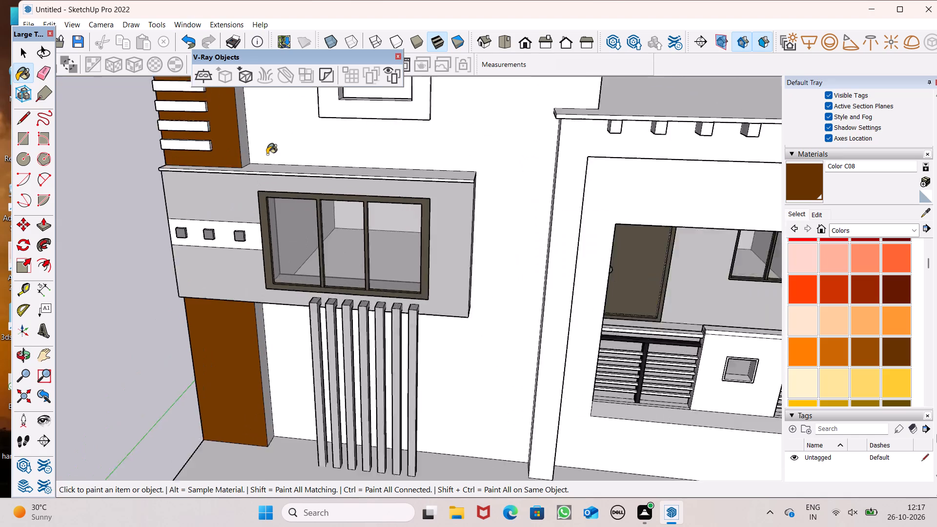
scroll(267, 154, "up", 2)
left_click(237, 153)
scroll(247, 189, "down", 2)
middle_click_drag(302, 304, 246, 246)
scroll(276, 275, "up", 6)
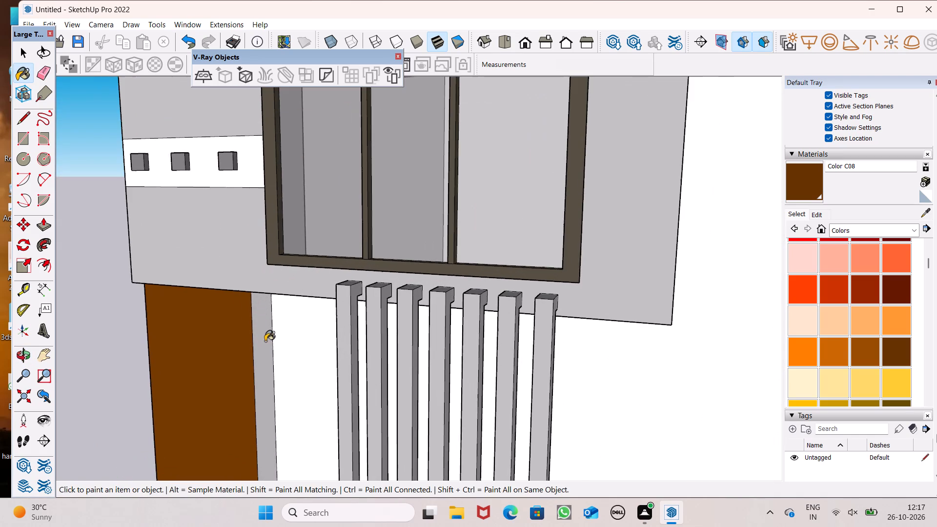
left_click_drag(265, 340, 263, 334)
Paint the front, inner and outer side faces of the tall frame around the balcony bay with Color C08.
scroll(234, 231, "down", 12)
scroll(391, 204, "up", 4)
left_click(418, 167)
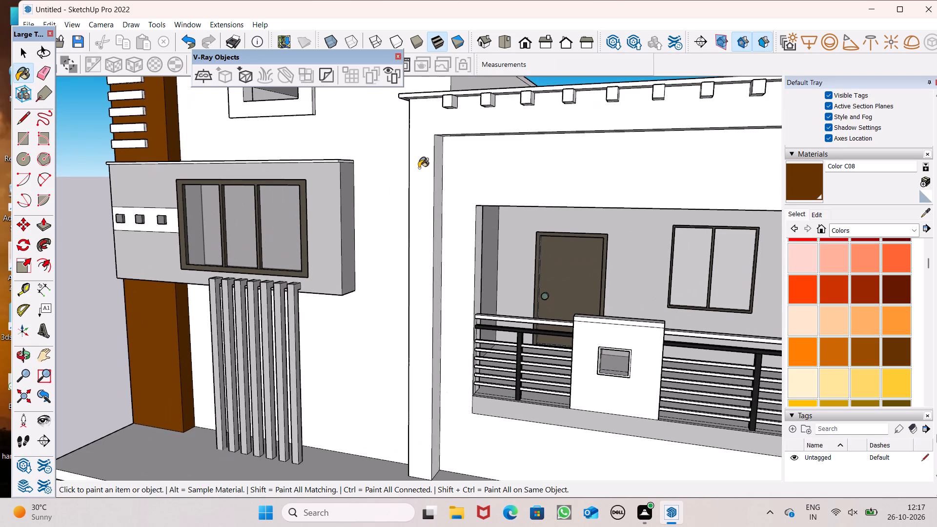
left_click(435, 214)
middle_click_drag(427, 215, 693, 224)
scroll(433, 218, "up", 1)
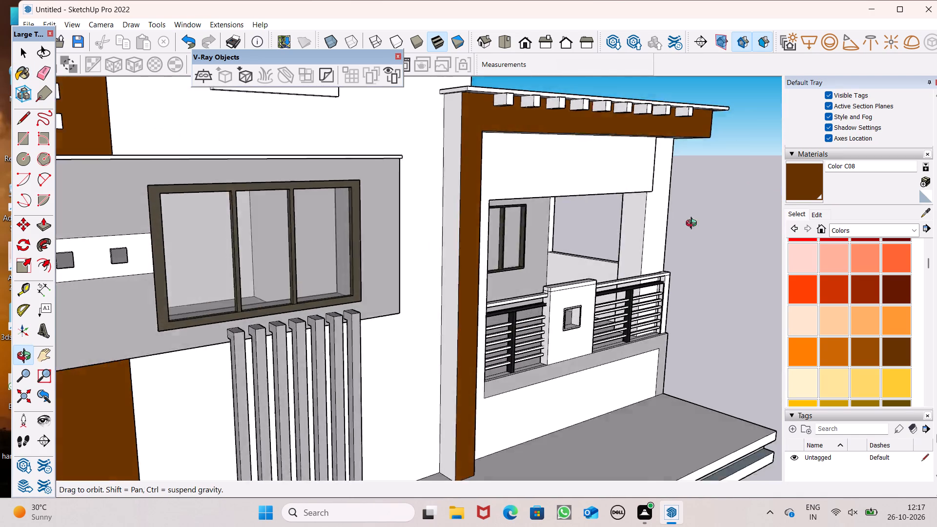
middle_click_drag(693, 224, 734, 235)
left_click(456, 173)
scroll(409, 151, "down", 3)
middle_click_drag(482, 171, 357, 117)
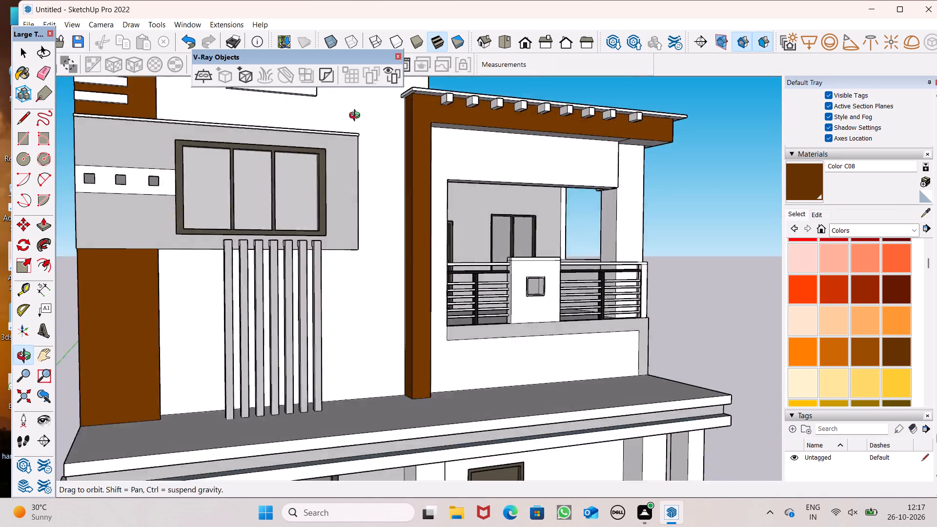
Paint the fascia beam along the balcony side of the house, under the roof slab, with Color C08.
middle_click_drag(357, 117, 0, 221)
scroll(0, 218, "up", 1)
left_click(581, 218)
middle_click_drag(585, 168, 609, 32)
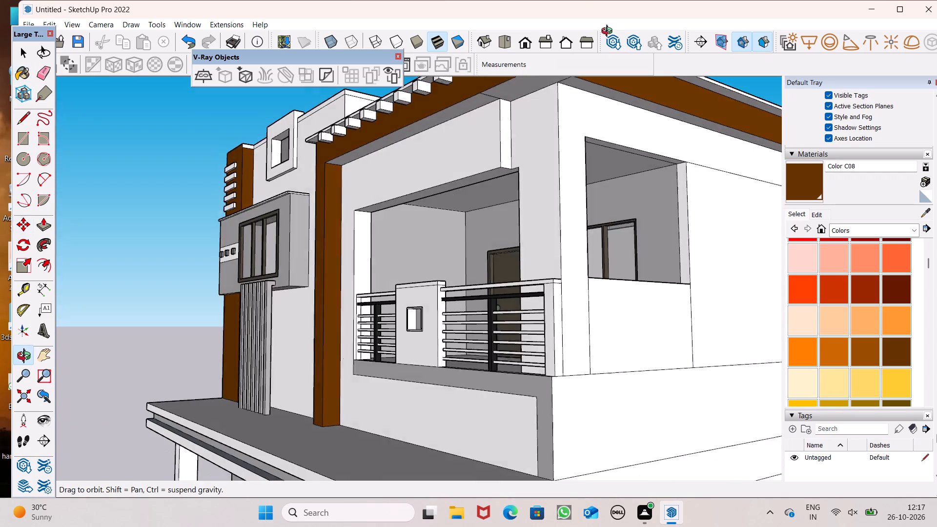
middle_click_drag(609, 32, 611, 27)
Paint the undersides of the projecting front and side fascia beams above the balcony with Color C08.
scroll(611, 27, "up", 1)
scroll(521, 297, "down", 5)
middle_click_drag(595, 368, 665, 358)
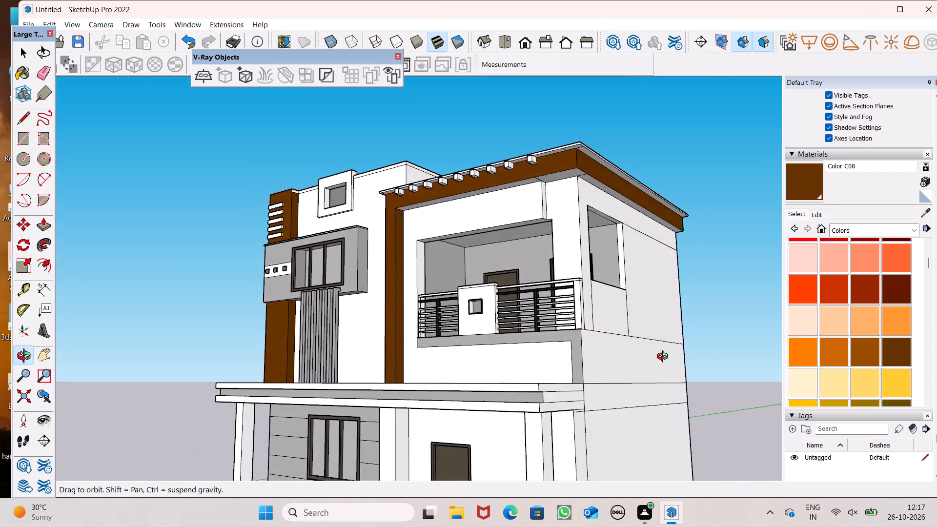
middle_click_drag(665, 358, 678, 281)
scroll(544, 155, "up", 6)
left_click(552, 169)
left_click(525, 168)
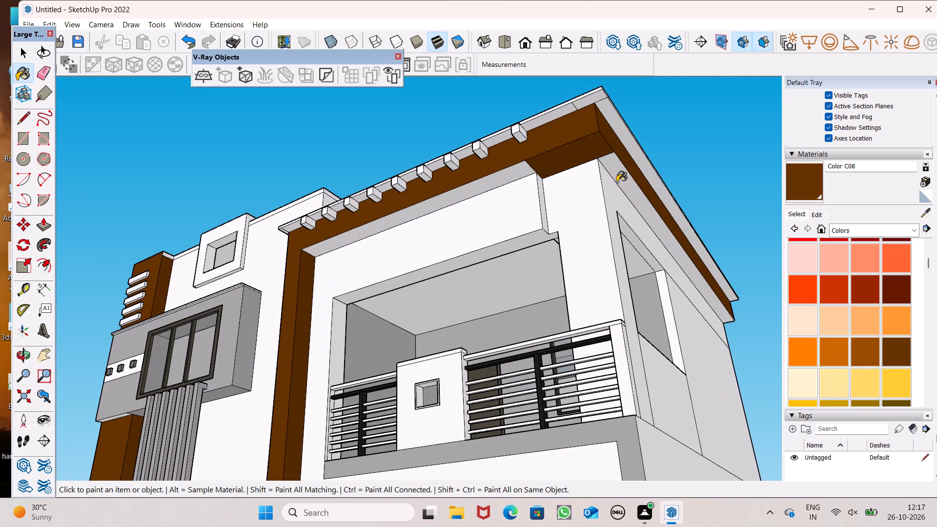
left_click(619, 174)
Erase the dividing edges across the roof slab's overhang near the front balcony corner.
left_click(43, 69)
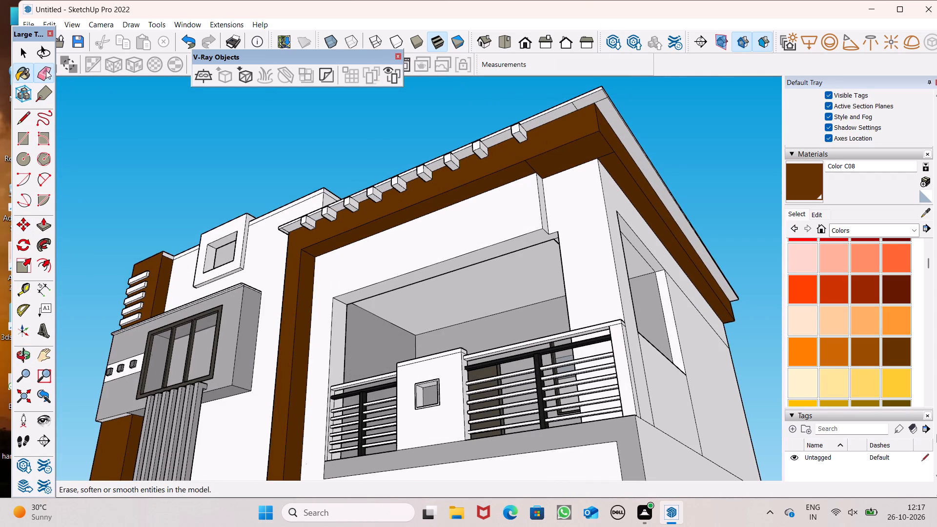
scroll(936, 228, "up", 6)
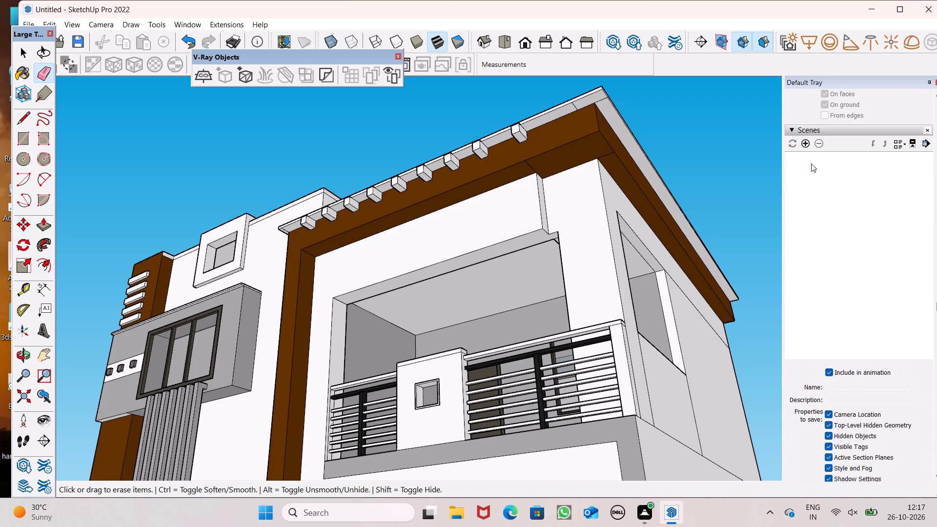
scroll(587, 99, "up", 11)
left_click_drag(553, 113, 566, 108)
left_click(626, 94)
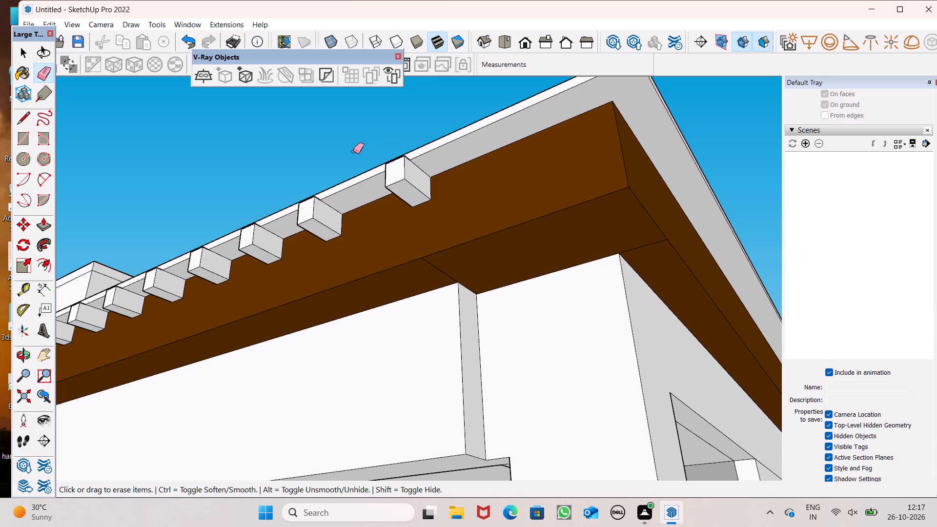
Examine the brown-painted front facade and the two roofs from several angles.
scroll(237, 143, "down", 8)
middle_click_drag(317, 236, 587, 345)
scroll(396, 205, "down", 6)
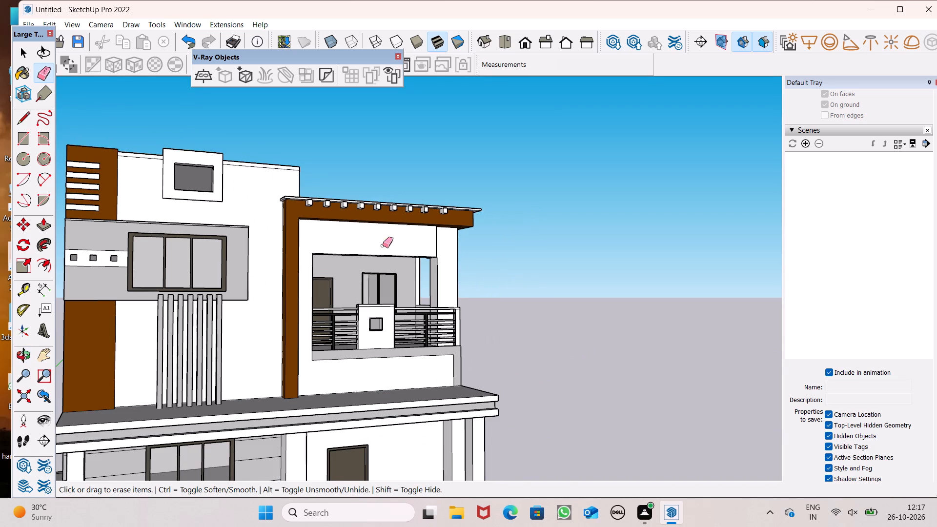
scroll(383, 245, "down", 6)
middle_click_drag(391, 290, 381, 335)
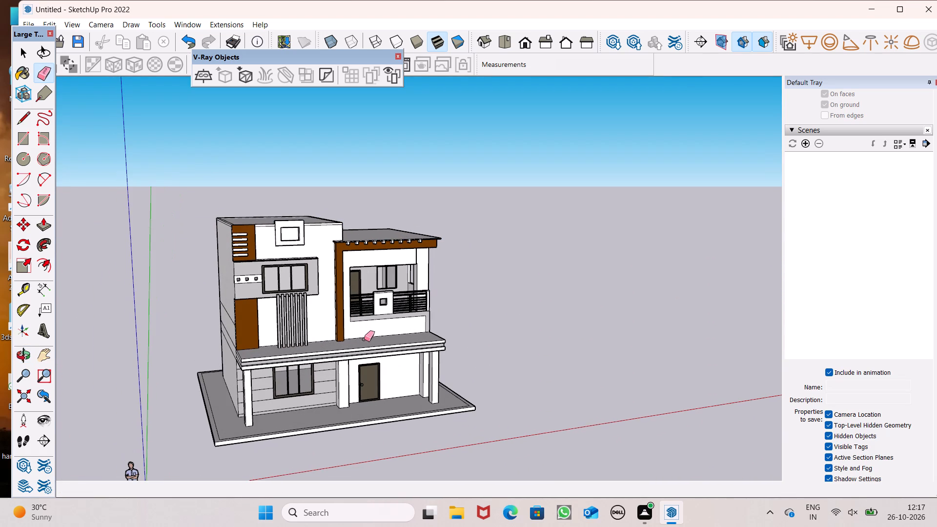
scroll(364, 336, "down", 1)
middle_click_drag(378, 331, 328, 428)
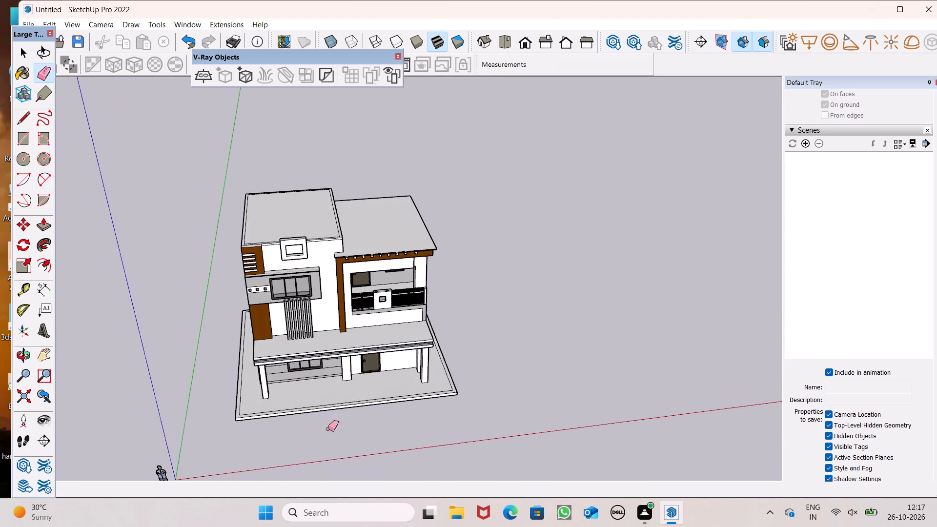
scroll(365, 337, "down", 1)
middle_click_drag(454, 384, 354, 255)
scroll(357, 244, "up", 6)
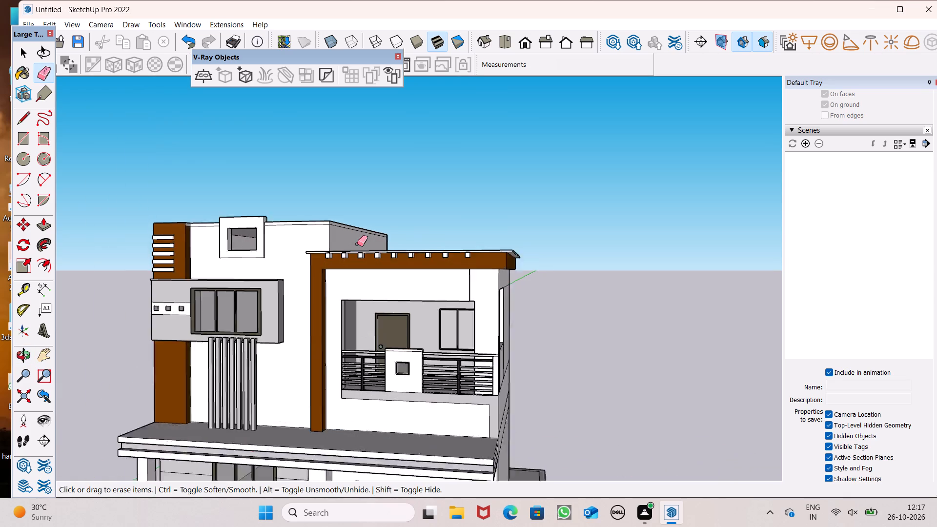
scroll(357, 244, "up", 8)
Paint the upper flat roof, its parapet top and the front and side parapet bands with Color M03.
scroll(421, 271, "down", 3)
scroll(848, 383, "down", 6)
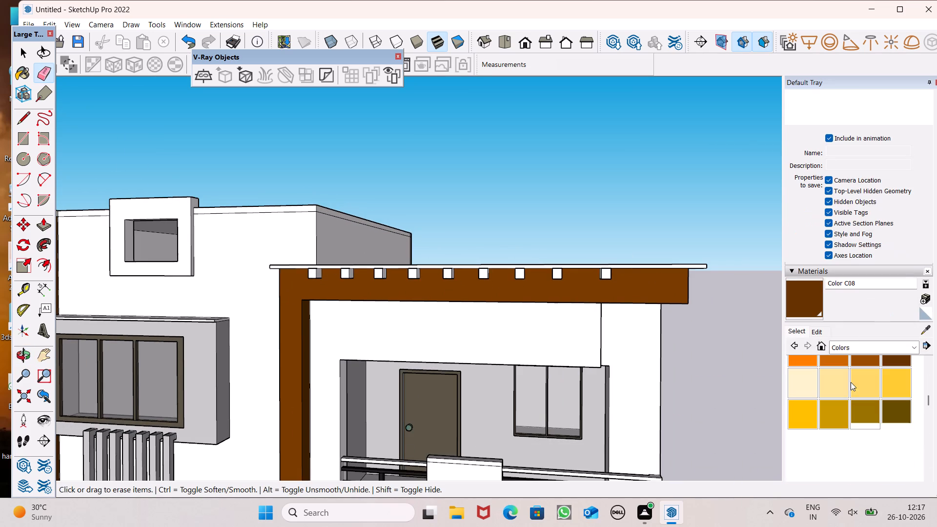
scroll(866, 422, "down", 10)
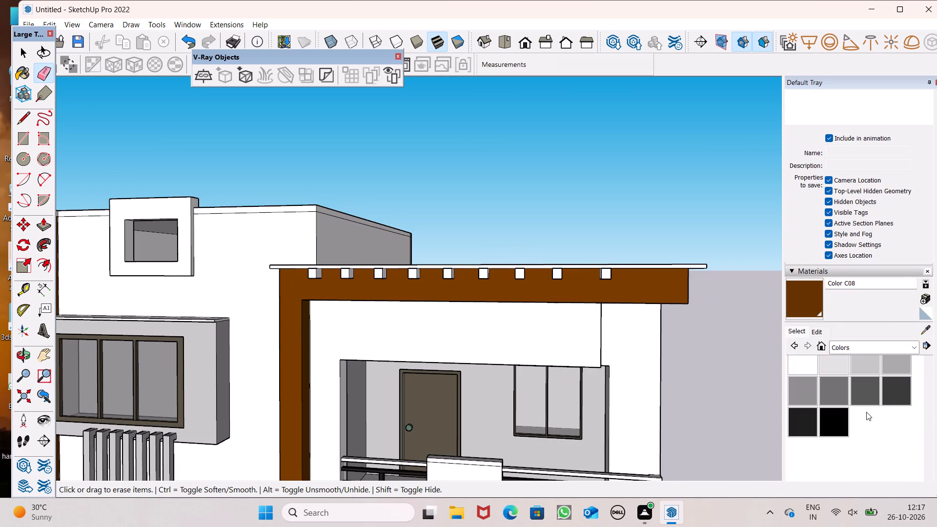
left_click(897, 365)
middle_click_drag(371, 231, 386, 349)
scroll(269, 202, "up", 4)
left_click(287, 216)
scroll(363, 267, "up", 3)
left_click(347, 271)
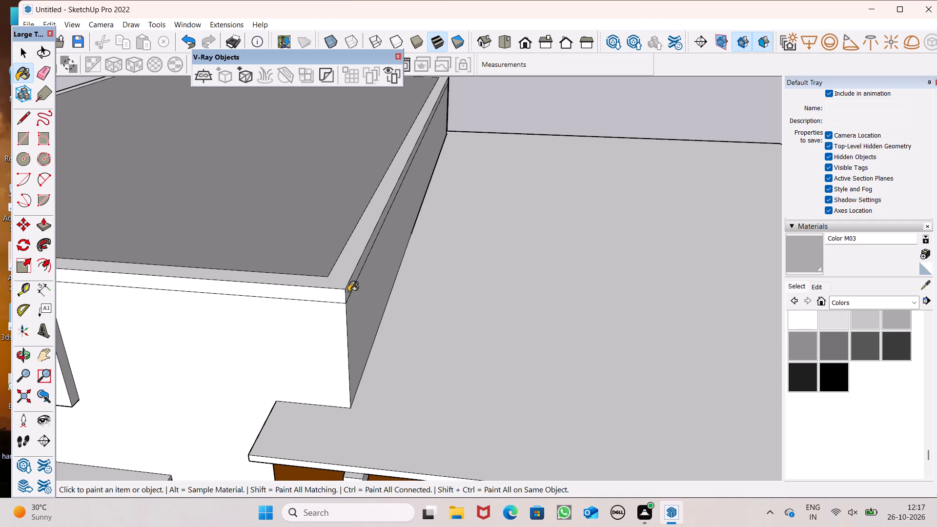
left_click(342, 297)
left_click(350, 293)
Paint the lower roof slab's top surface and its thin edges at the front of the house with Color M03.
left_click(441, 309)
scroll(428, 312, "down", 4)
middle_click_drag(454, 368, 430, 345)
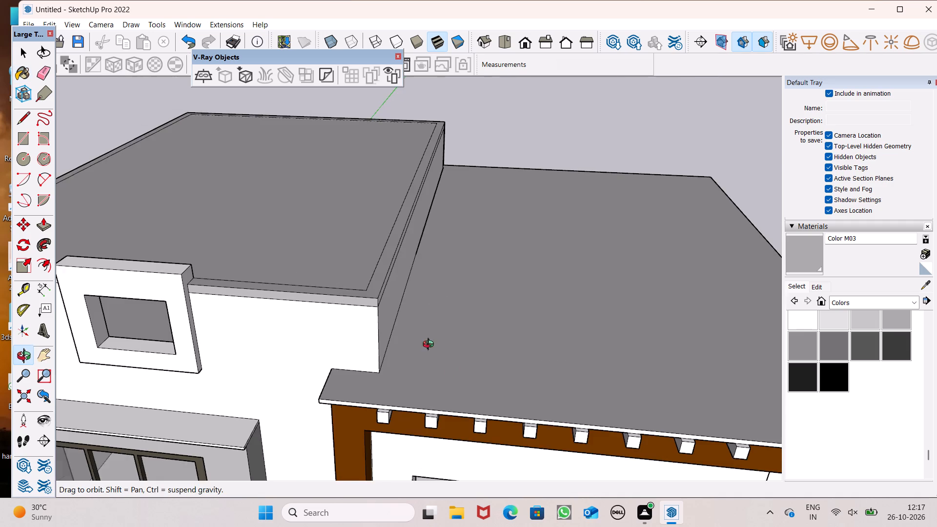
middle_click_drag(430, 345, 351, 296)
scroll(323, 260, "up", 5)
left_click(315, 239)
scroll(431, 292, "down", 3)
middle_click_drag(431, 356, 796, 300)
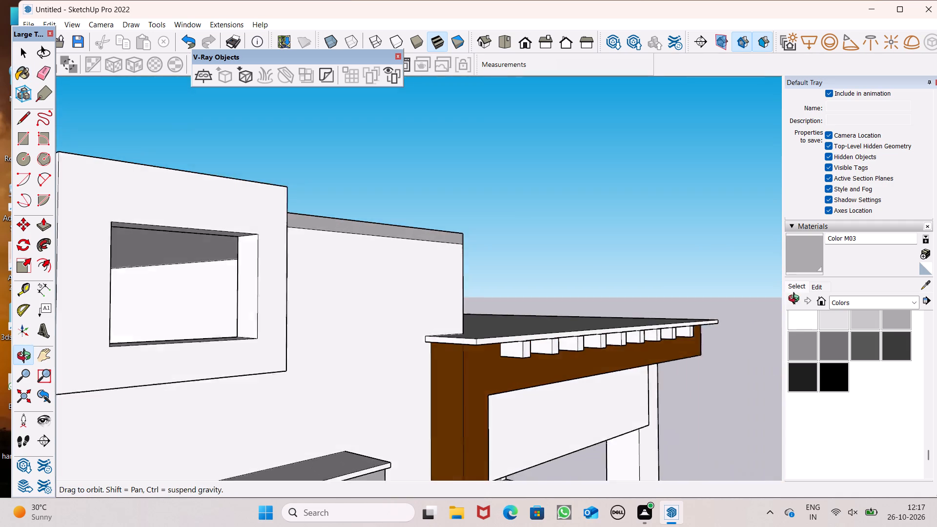
middle_click_drag(796, 300, 810, 296)
scroll(387, 389, "up", 7)
scroll(616, 294, "up", 6)
scroll(572, 327, "down", 3)
scroll(572, 327, "up", 1)
scroll(572, 327, "down", 1)
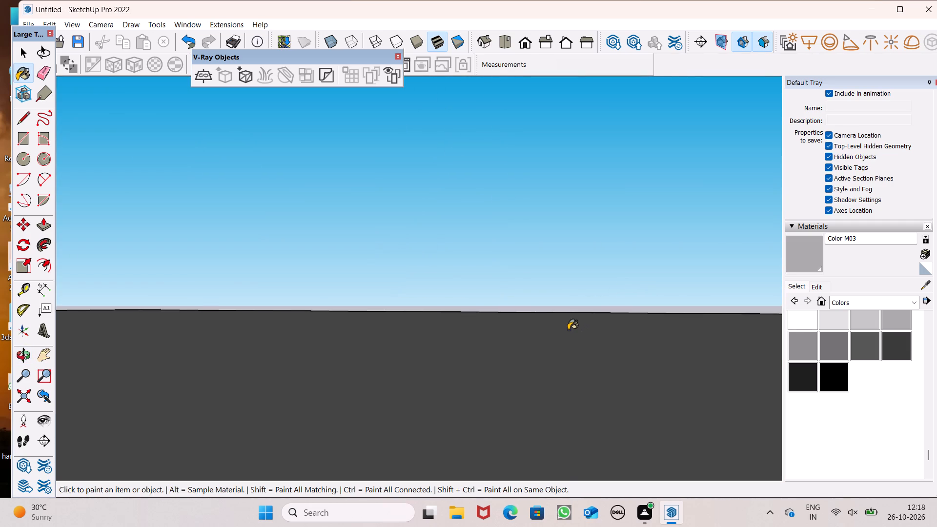
scroll(565, 317, "down", 7)
scroll(474, 345, "up", 4)
left_click(474, 345)
left_click(517, 351)
Paint the lower roof slab's thin edge along the balcony side of the house with Color M03.
scroll(467, 313, "down", 8)
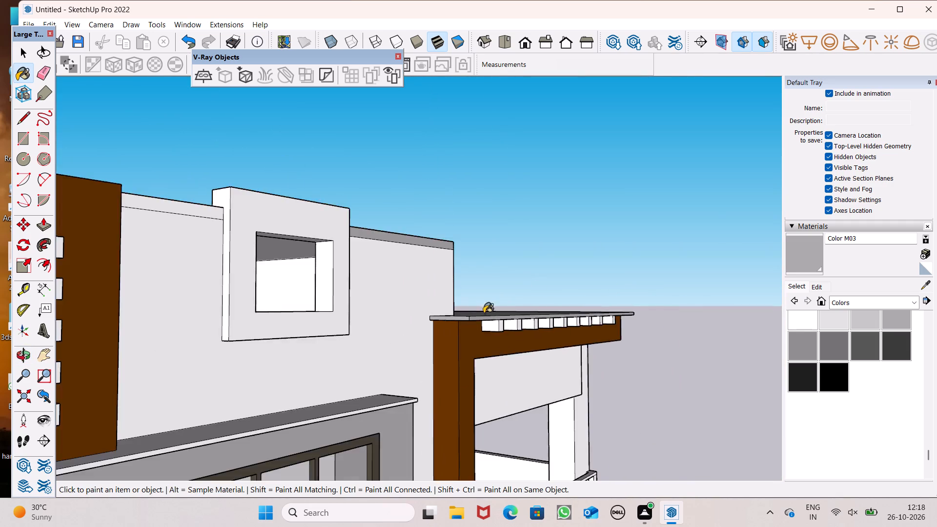
middle_click_drag(447, 304, 0, 304)
scroll(514, 259, "down", 5)
middle_click_drag(581, 299, 333, 293)
scroll(346, 289, "up", 3)
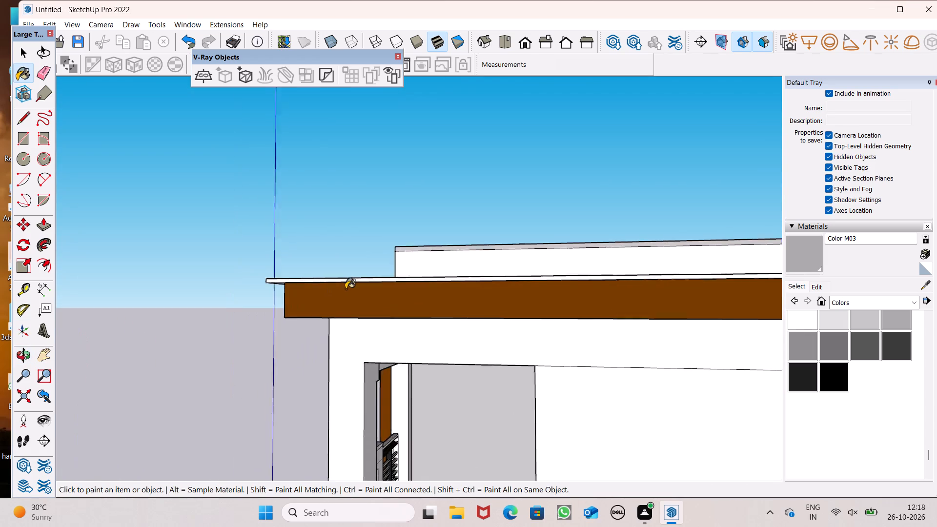
scroll(346, 289, "up", 3)
left_click(338, 275)
Paint the lower roof slab's thin edge along the rear of the house with Color M03.
scroll(328, 263, "down", 6)
middle_click_drag(486, 324, 99, 358)
scroll(168, 314, "up", 2)
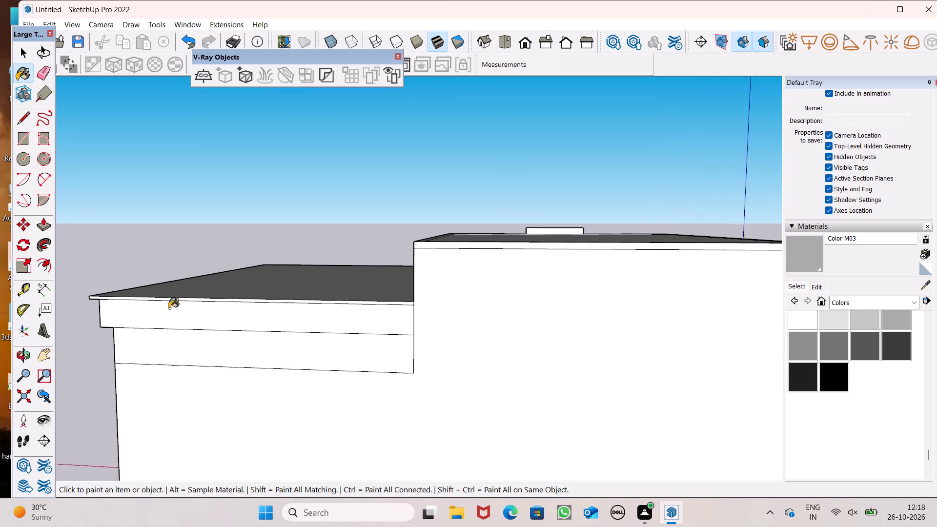
scroll(169, 308, "up", 4)
left_click(175, 298)
scroll(187, 285, "down", 5)
middle_click_drag(243, 308, 250, 308)
scroll(245, 308, "up", 6)
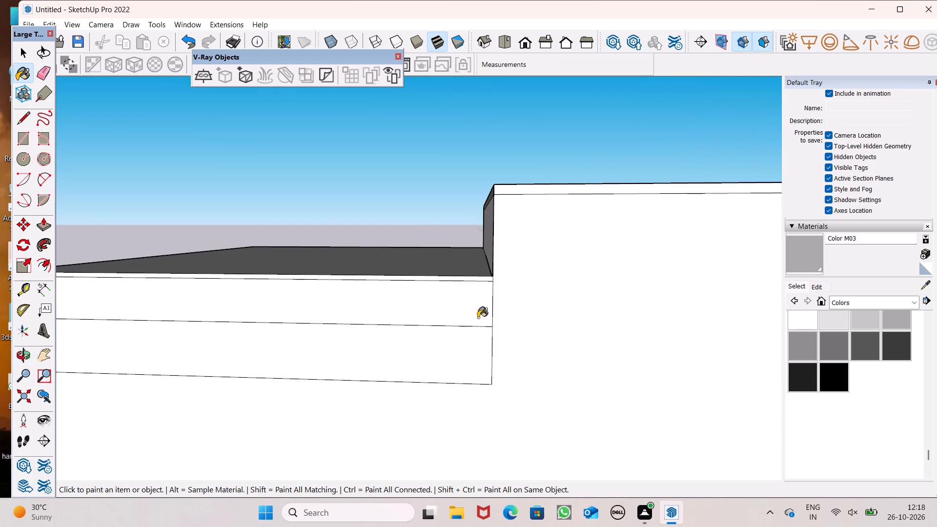
scroll(483, 303, "up", 5)
left_click(497, 264)
Paint the upper roof's parapet band along the rear wall with Color M03.
scroll(494, 291, "down", 6)
scroll(518, 218, "up", 5)
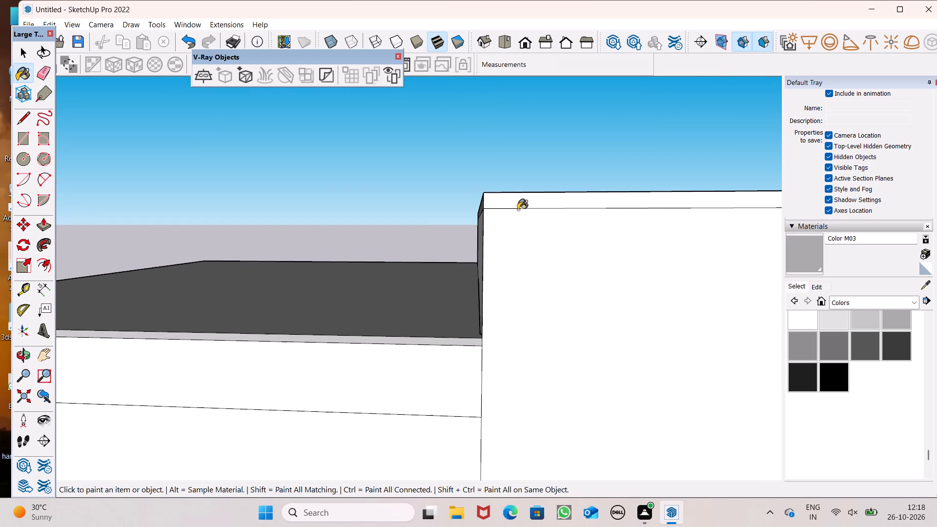
left_click(512, 197)
scroll(512, 227, "down", 3)
middle_click_drag(499, 270, 718, 322)
scroll(677, 260, "up", 2)
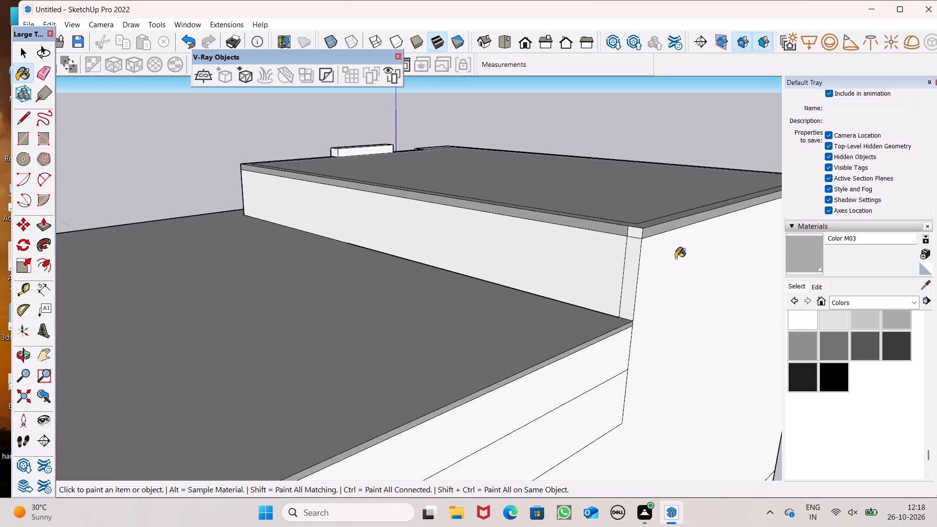
Paint the remaining corner piece of the upper roof's parapet band at the rear with Color M03.
scroll(675, 258, "up", 4)
left_click(615, 222)
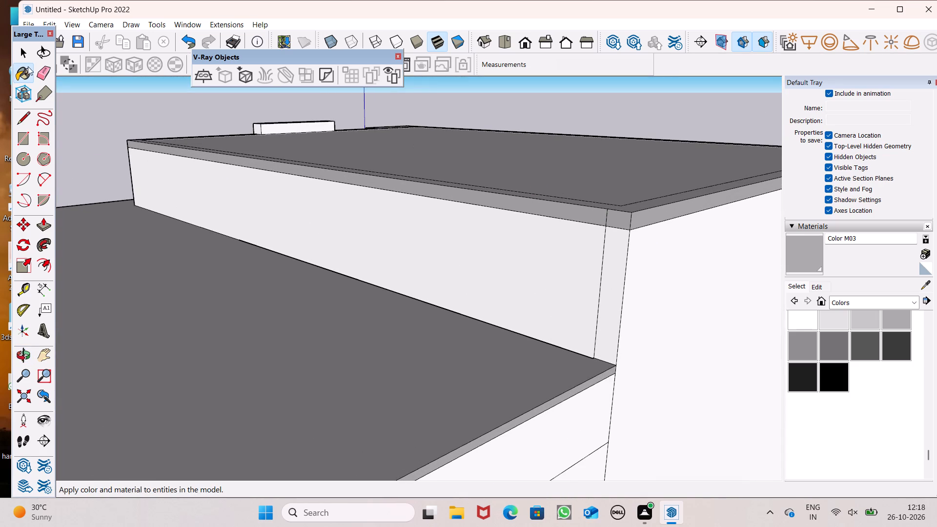
Erase the vertical seam lines on the upper wall and parapet band at the rear corner above the lower roof.
left_click(41, 67)
scroll(511, 284, "up", 2)
left_click(621, 244)
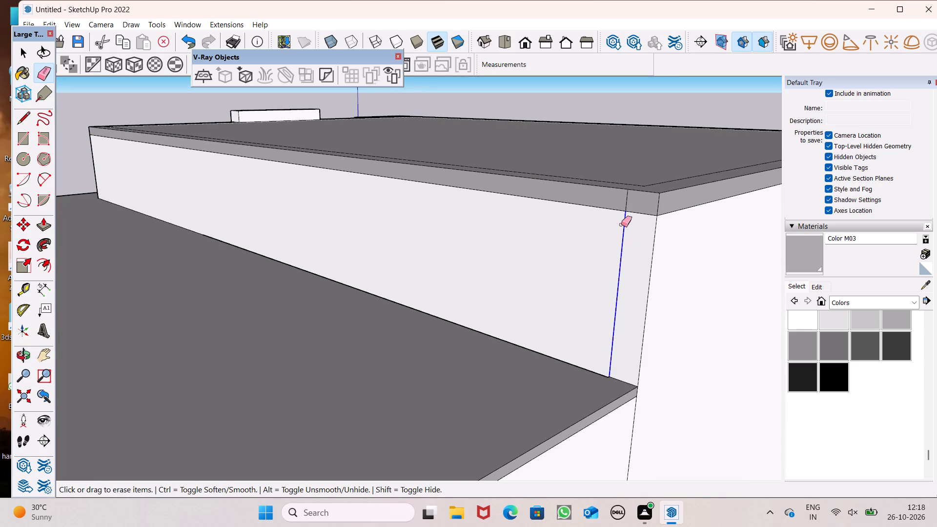
left_click_drag(628, 202, 623, 202)
Erase the inset line on the upper roof's top surface along the lower-roof side.
scroll(579, 215, "down", 6)
middle_click_drag(162, 311, 0, 308)
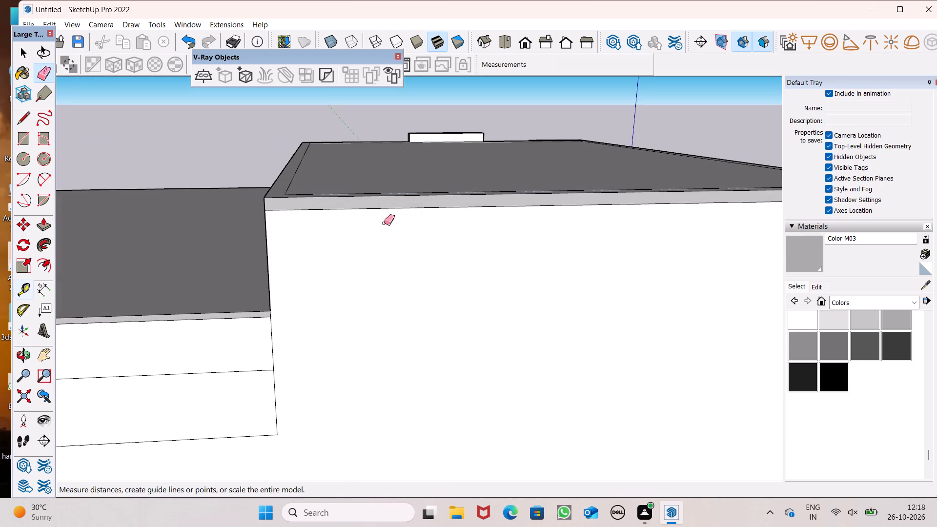
scroll(383, 163, "up", 1)
middle_click_drag(383, 167, 406, 320)
scroll(308, 165, "up", 4)
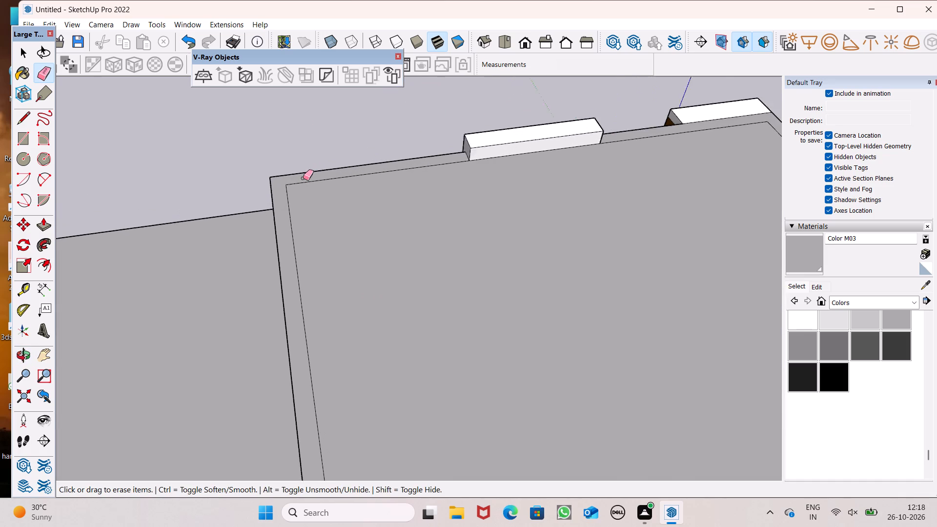
scroll(303, 178, "up", 2)
left_click_drag(299, 183, 284, 207)
scroll(272, 137, "down", 8)
Erase the inset lines on the upper roof's top surface along the front and the plain side wall, keeping the roof face.
scroll(591, 176, "up", 4)
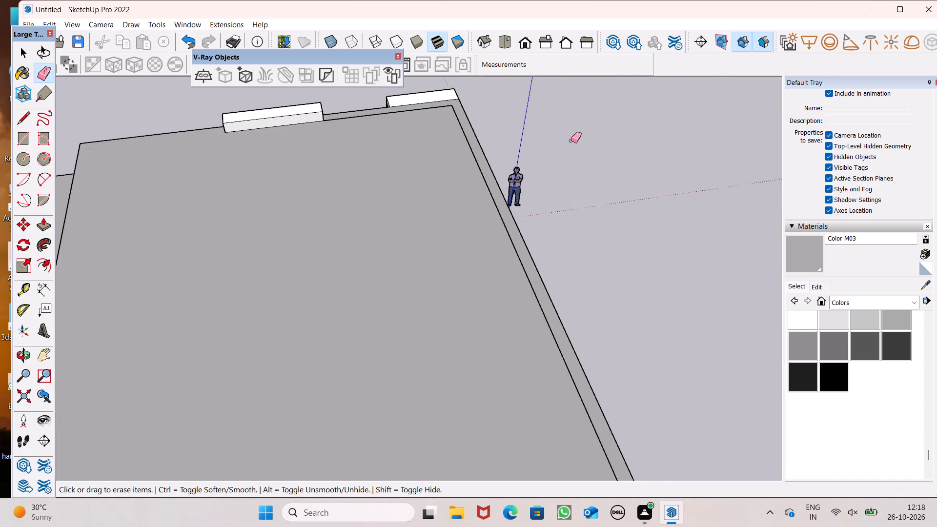
scroll(489, 114, "up", 6)
left_click_drag(410, 93, 400, 104)
left_click_drag(411, 105, 414, 116)
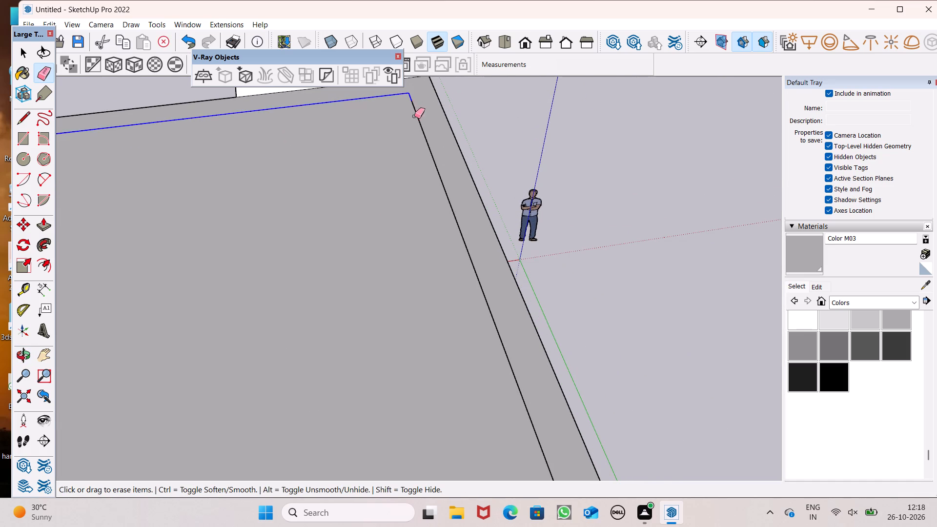
left_click_drag(414, 116, 422, 123)
left_click_drag(426, 134, 425, 143)
scroll(427, 140, "down", 8)
left_click_drag(455, 212, 443, 222)
left_click_drag(448, 153, 438, 172)
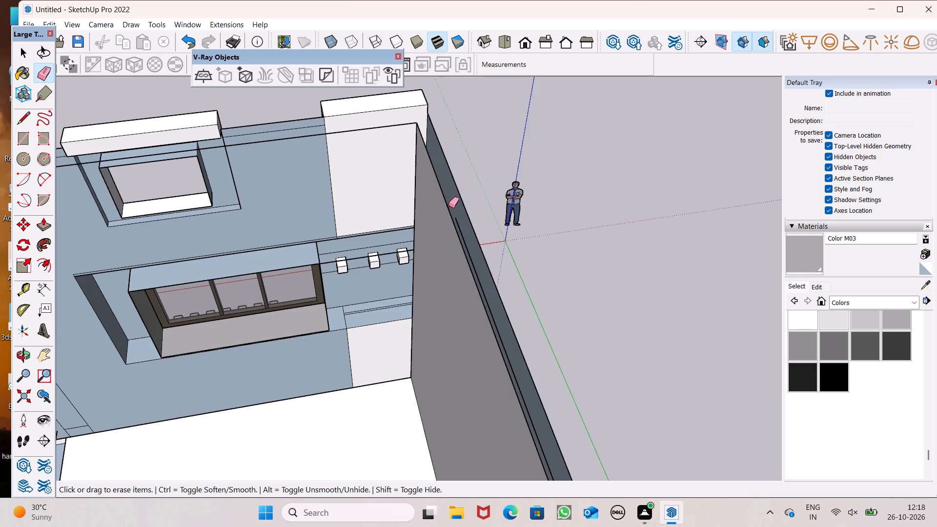
key("ctrl+z")
left_click(454, 240)
left_click(458, 233)
left_click_drag(438, 142, 429, 188)
left_click_drag(460, 229, 464, 253)
scroll(371, 177, "down", 6)
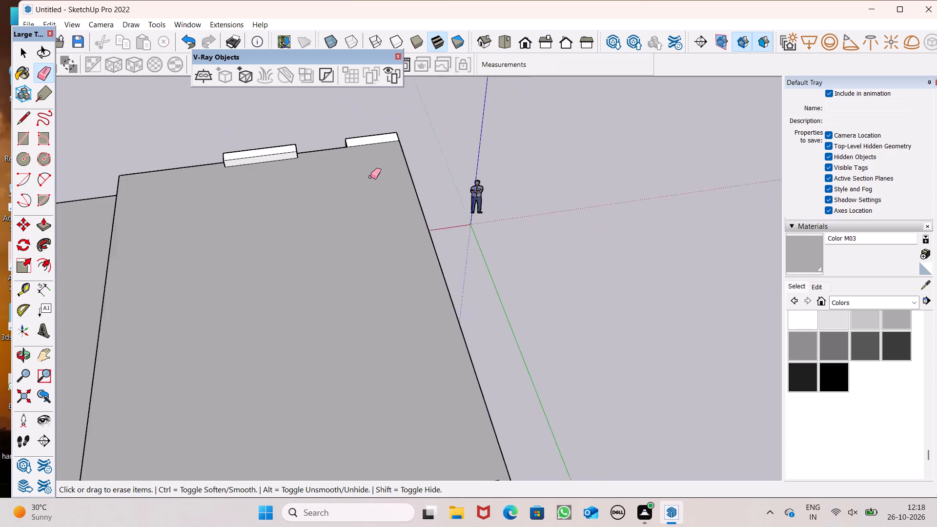
Erase the leftover inset line along the rear edge of the upper roof's top surface.
scroll(370, 177, "down", 3)
scroll(371, 121, "down", 5)
middle_click_drag(452, 322, 389, 349)
scroll(382, 339, "up", 12)
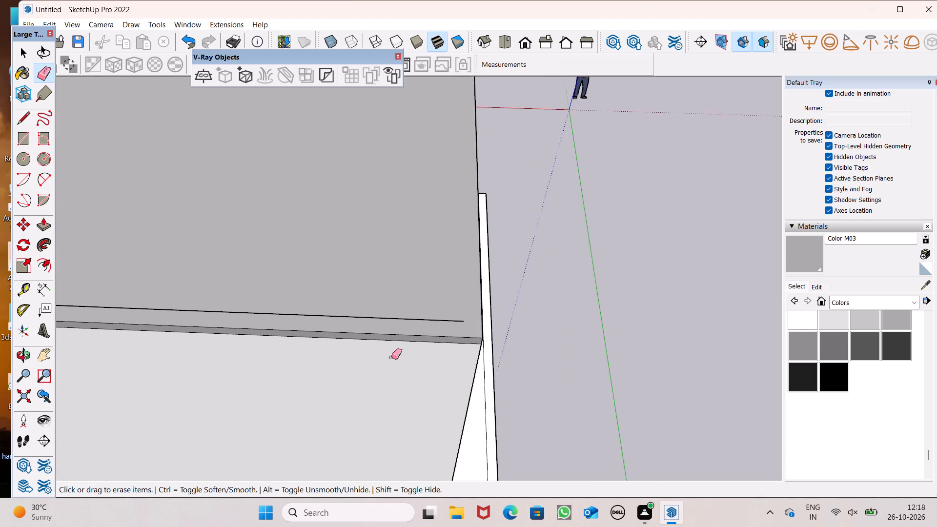
scroll(391, 357, "up", 4)
left_click_drag(446, 288, 452, 303)
scroll(457, 271, "down", 5)
left_click_drag(442, 283, 441, 289)
Paint the upper roof's parapet band along the plain side wall with Color M03.
scroll(442, 253, "down", 6)
scroll(477, 298, "up", 1)
middle_click_drag(381, 294, 90, 163)
scroll(323, 304, "down", 6)
scroll(281, 209, "up", 3)
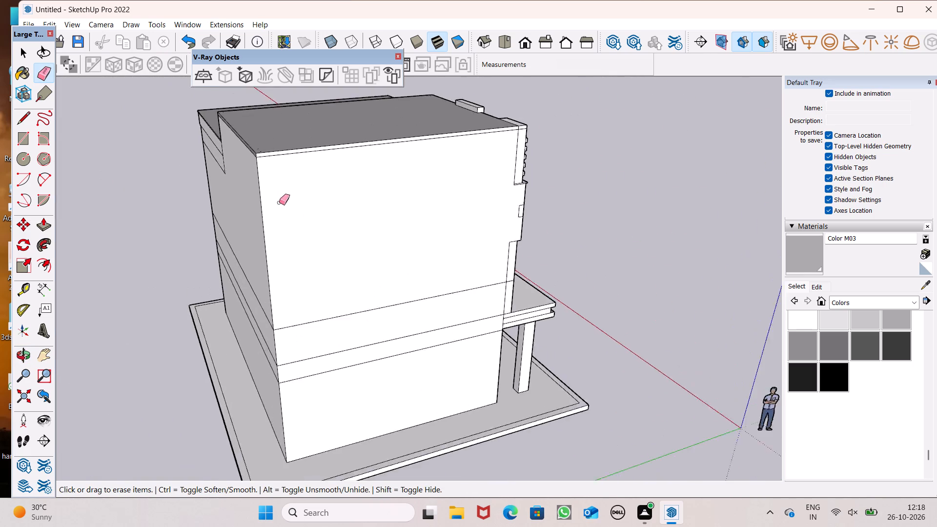
scroll(279, 203, "up", 4)
left_click(809, 255)
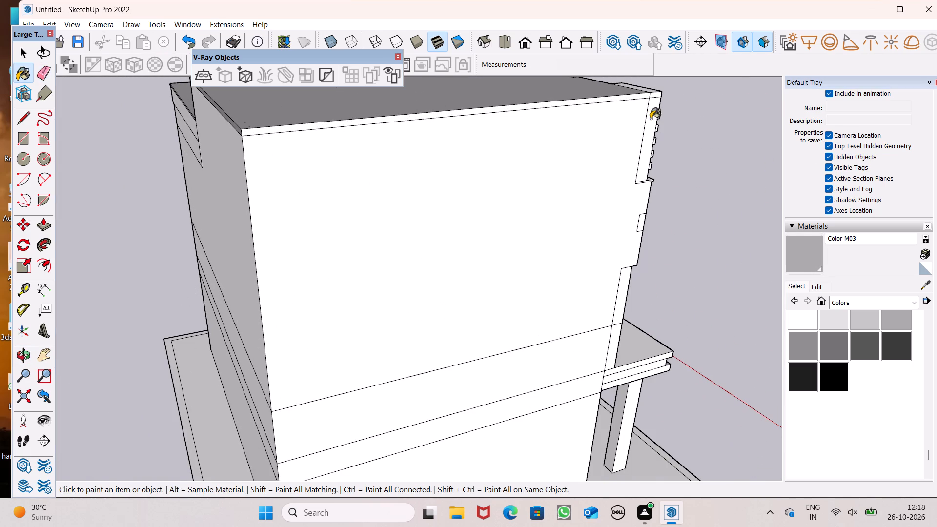
scroll(638, 95, "up", 13)
left_click(653, 104)
Paint the top, front and near side faces of the square window surround on the front parapet with Color M03.
scroll(657, 110, "down", 5)
middle_click_drag(626, 221, 558, 251)
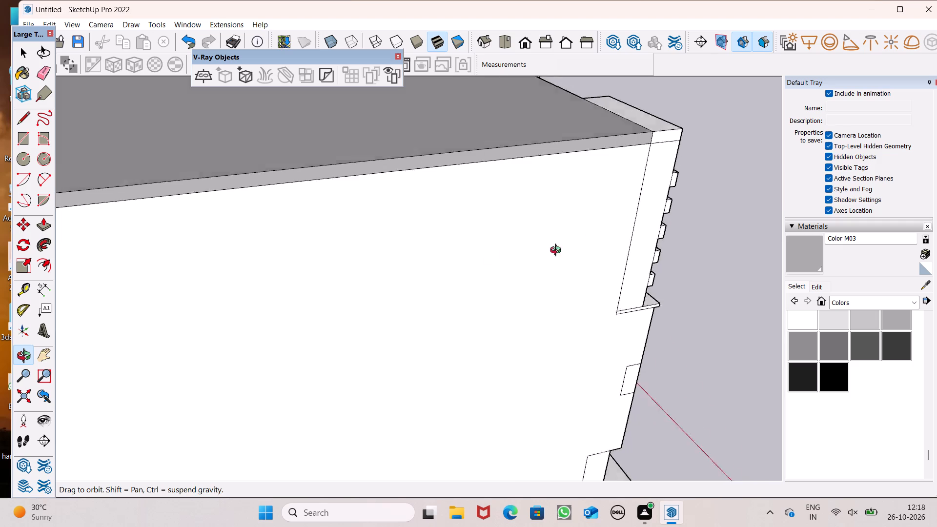
middle_click_drag(558, 251, 467, 258)
scroll(499, 255, "down", 4)
middle_click_drag(535, 304, 480, 322)
scroll(490, 144, "up", 5)
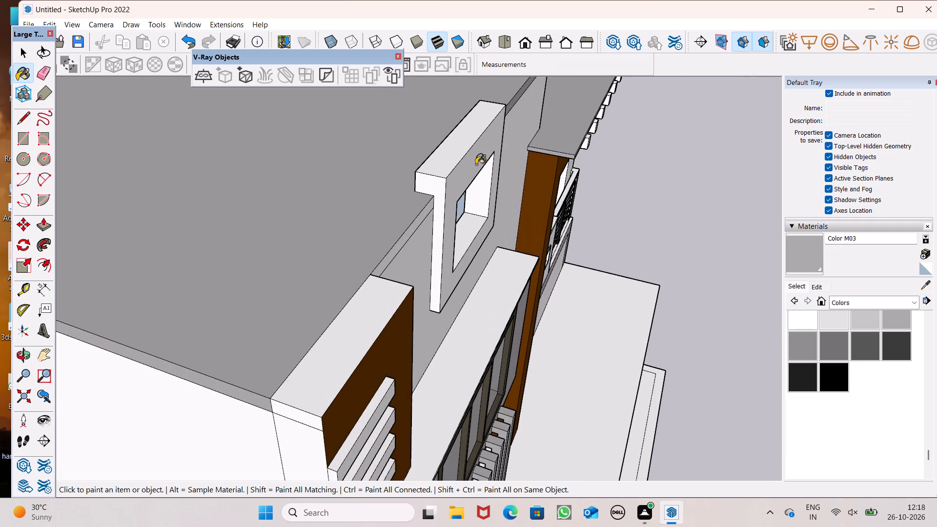
left_click(448, 164)
left_click(437, 188)
left_click(455, 182)
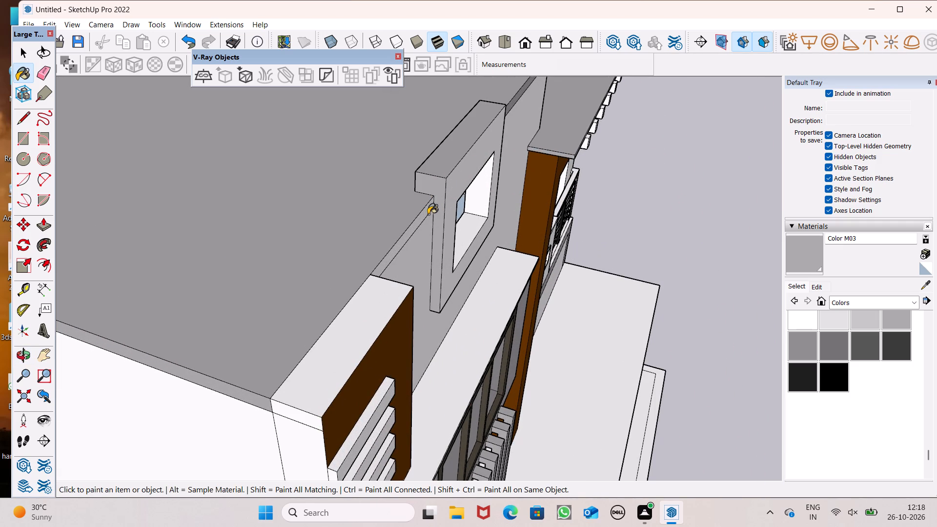
Paint the side and bottom reveals of the parapet window surround's opening and its far outer side with Color M03.
scroll(423, 222, "down", 2)
middle_click_drag(451, 265, 349, 298)
scroll(390, 232, "up", 3)
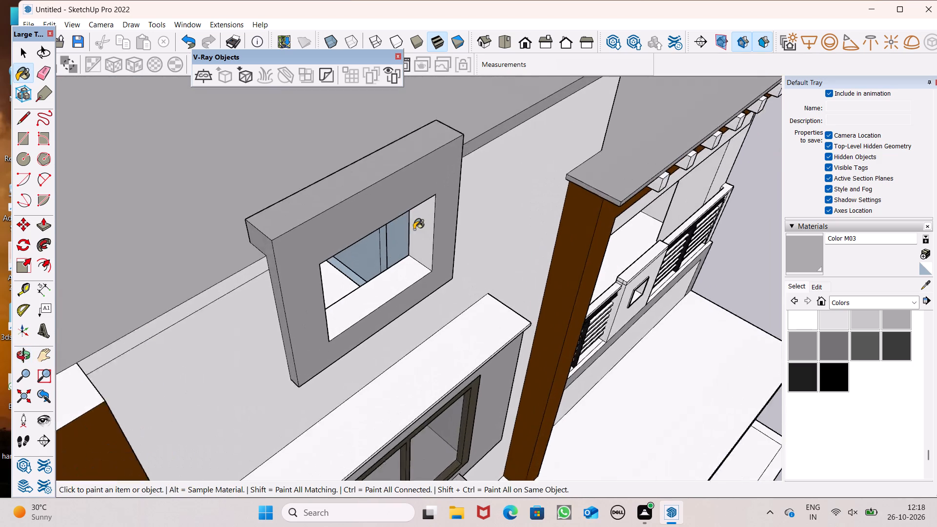
scroll(414, 229, "up", 3)
left_click(428, 258)
left_click(399, 282)
middle_click_drag(401, 293, 6, 189)
scroll(6, 189, "up", 4)
left_click(237, 146)
left_click(419, 266)
Paint the underside of the parapet window surround and the top reveal of its opening with Color M03.
scroll(403, 272, "down", 2)
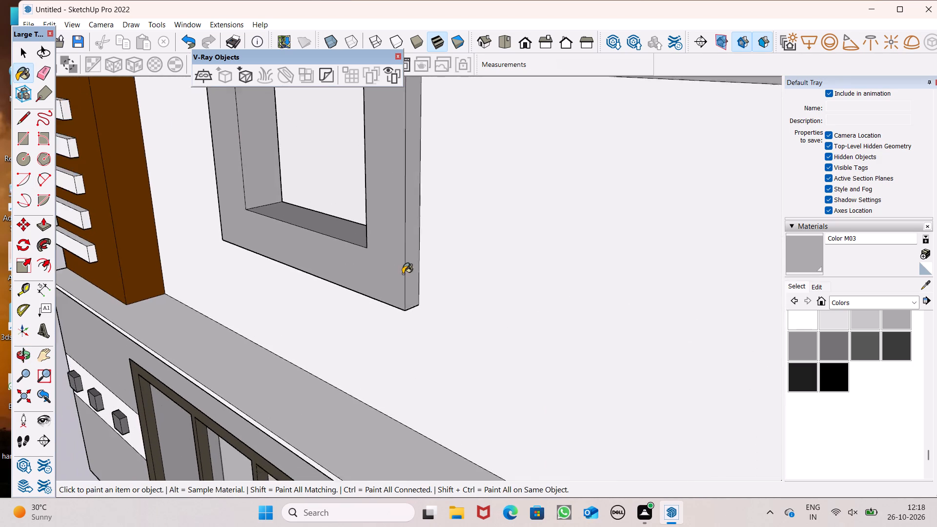
scroll(403, 274, "down", 3)
middle_click_drag(406, 292, 480, 0)
scroll(451, 95, "up", 12)
left_click(448, 145)
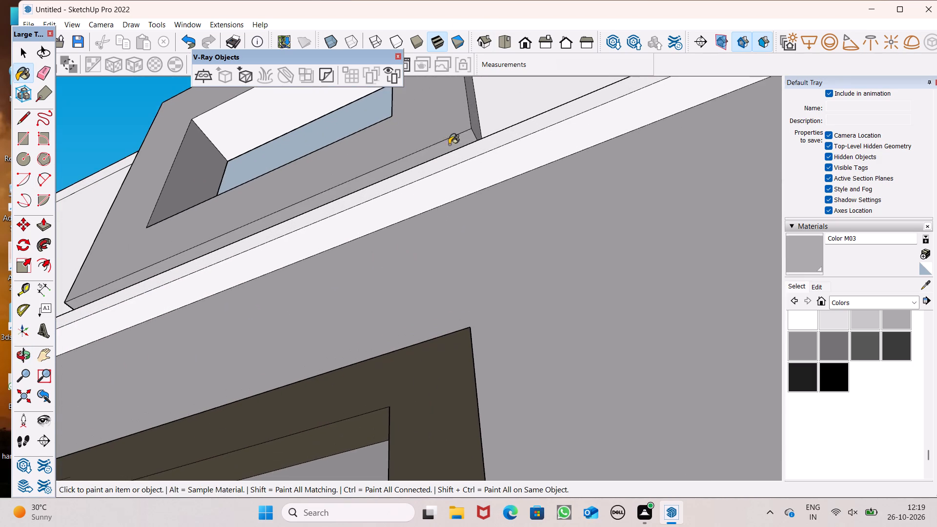
scroll(264, 91, "up", 3)
left_click(257, 111)
scroll(292, 159, "down", 5)
middle_click_drag(384, 210, 627, 279)
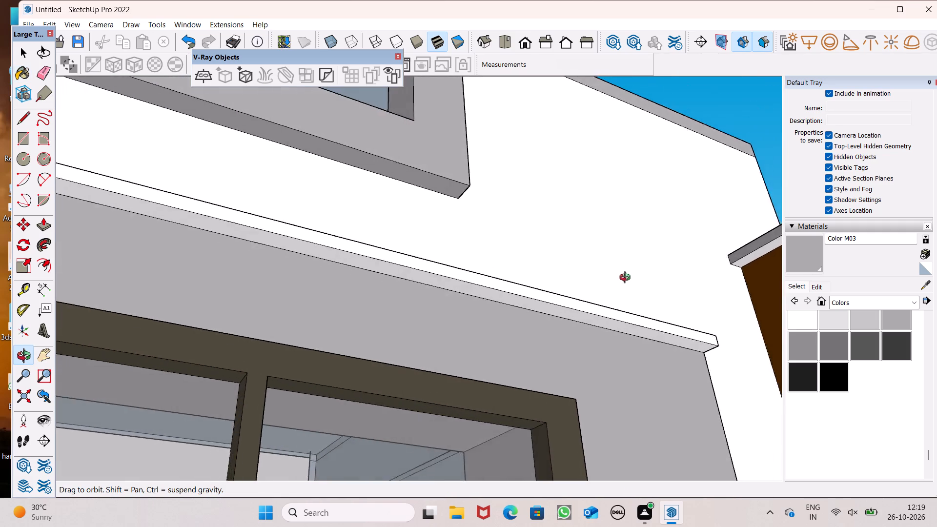
middle_click_drag(627, 279, 657, 350)
Examine the painted house from the front, below and the plain side wall for surfaces still needing work.
scroll(485, 299, "down", 12)
scroll(377, 384, "up", 1)
scroll(368, 244, "down", 3)
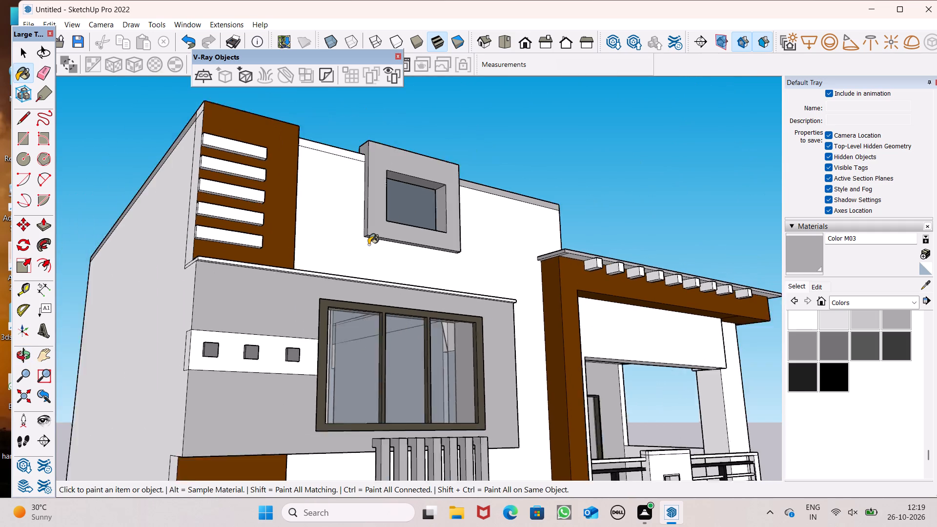
scroll(368, 244, "down", 1)
middle_click_drag(419, 267, 272, 348)
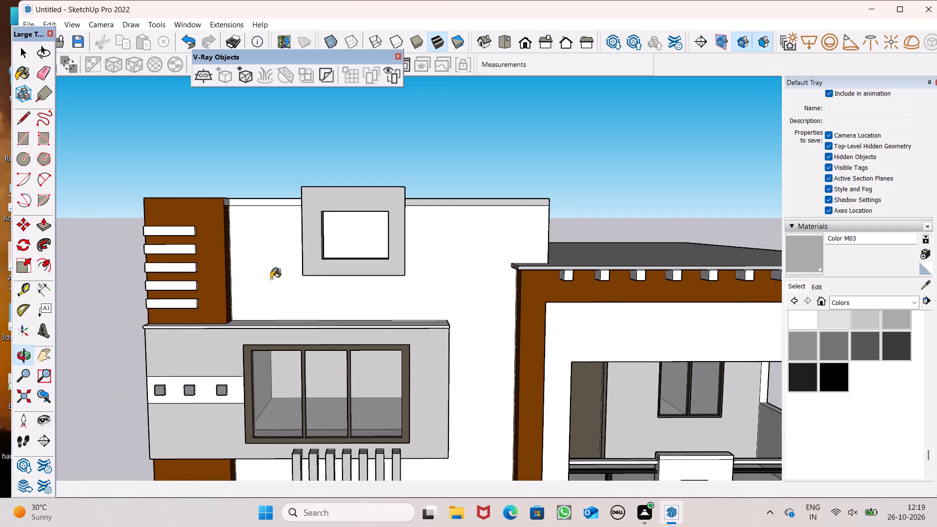
scroll(267, 267, "down", 11)
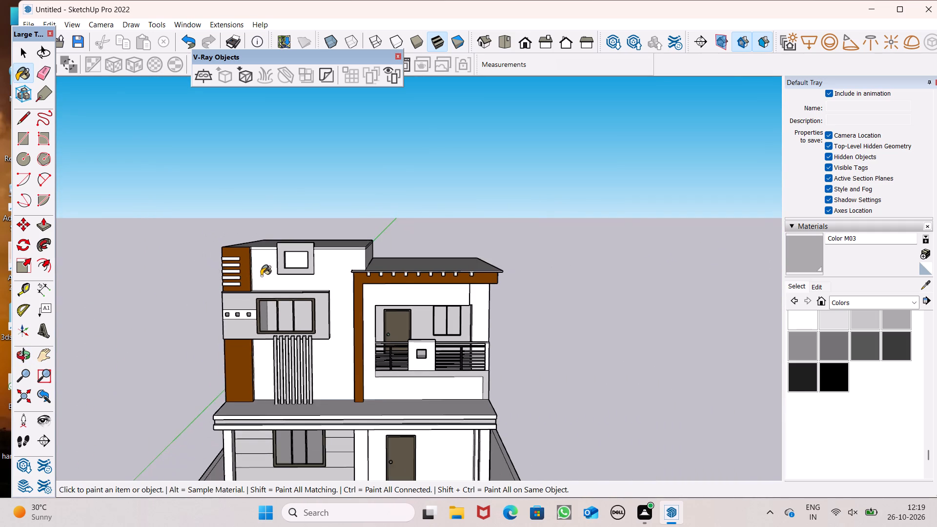
scroll(261, 276, "down", 1)
middle_click_drag(265, 269, 248, 308)
scroll(248, 308, "up", 1)
scroll(252, 304, "down", 1)
middle_click_drag(279, 340, 286, 320)
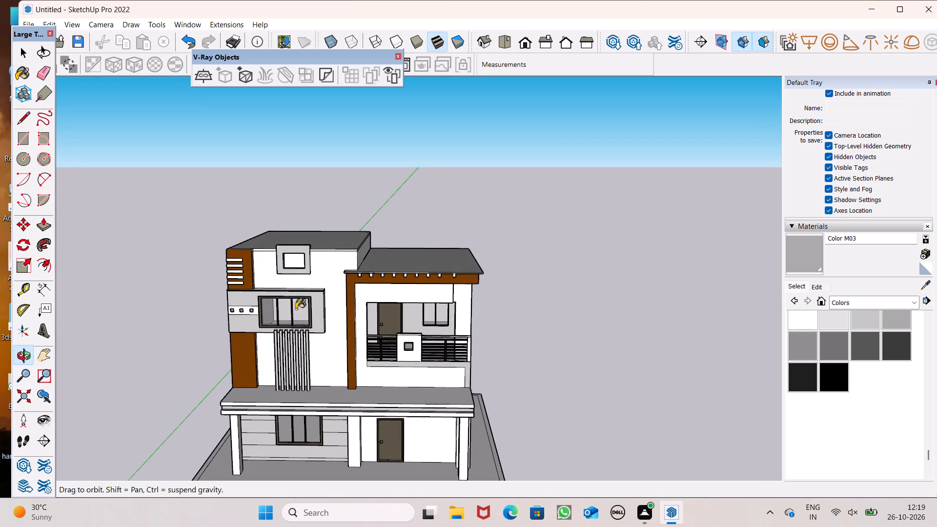
scroll(425, 319, "up", 1)
middle_click_drag(424, 319, 707, 189)
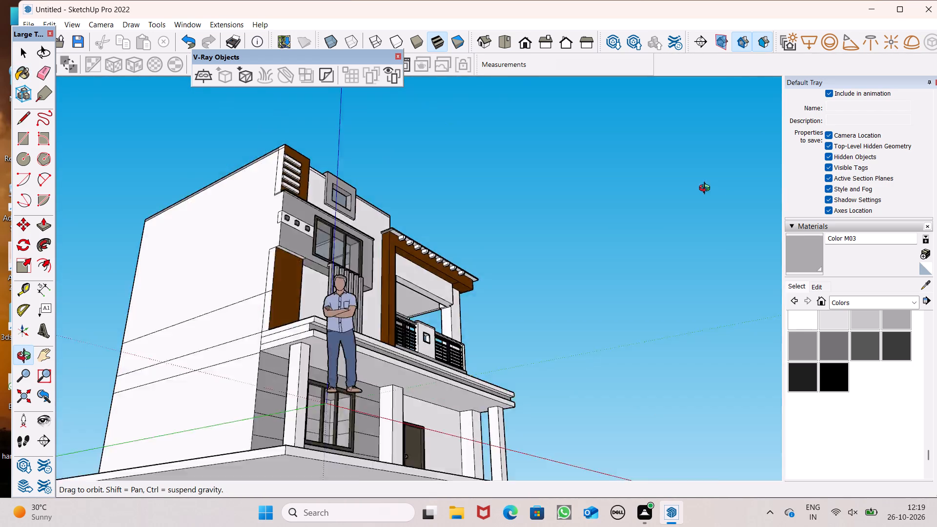
middle_click_drag(707, 189, 729, 244)
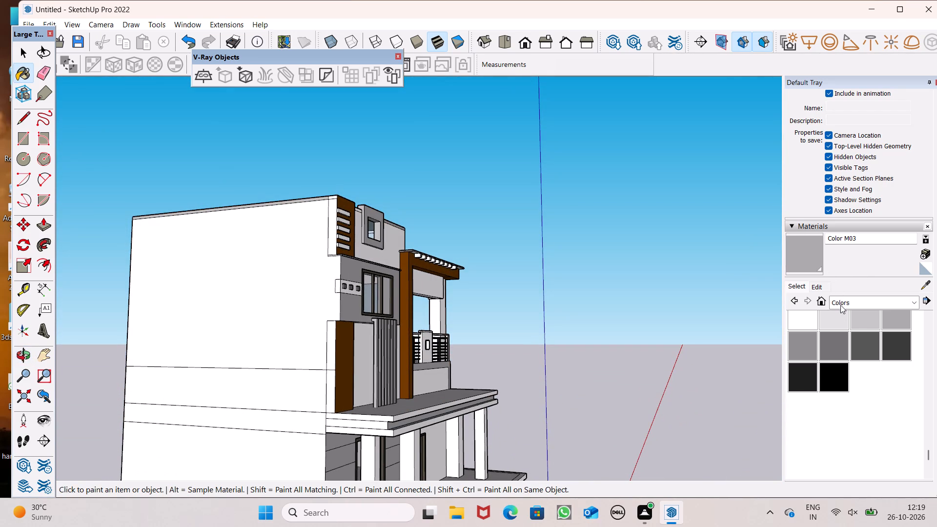
Choose the dark brown Color C08 from the Colors collection as the paint material.
scroll(851, 322, "up", 3)
scroll(874, 356, "down", 1)
scroll(876, 381, "up", 2)
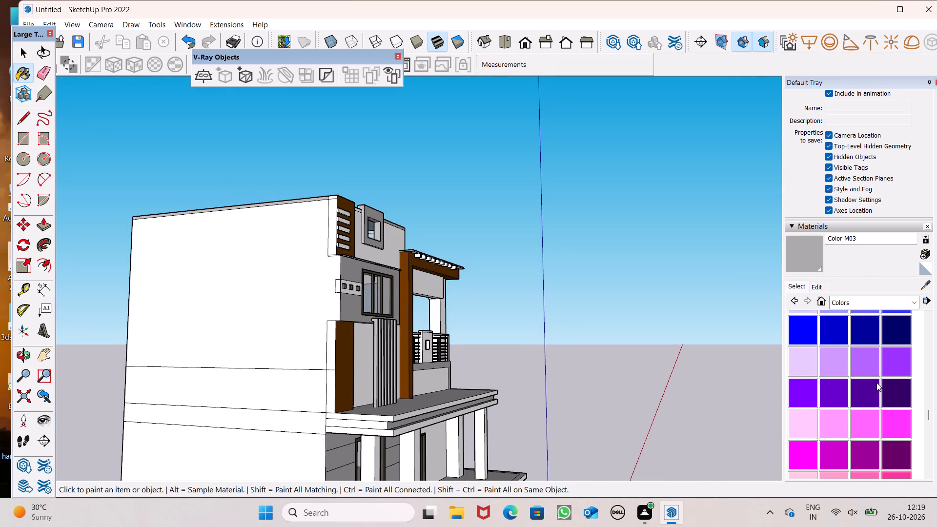
scroll(879, 390, "up", 5)
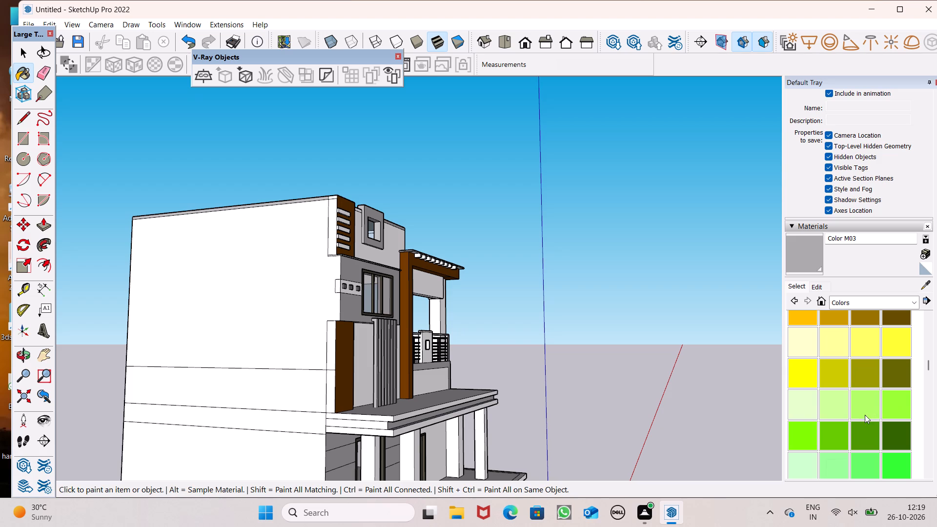
scroll(865, 415, "up", 1)
left_click(897, 315)
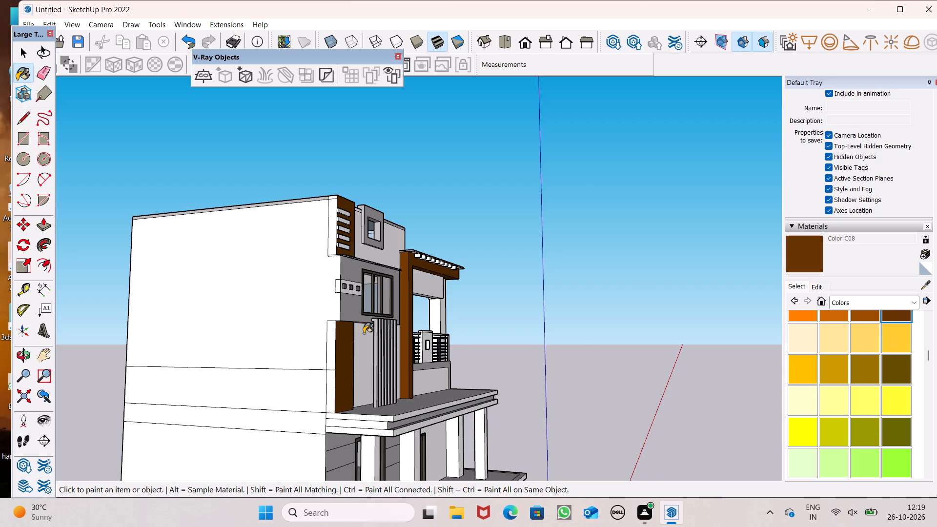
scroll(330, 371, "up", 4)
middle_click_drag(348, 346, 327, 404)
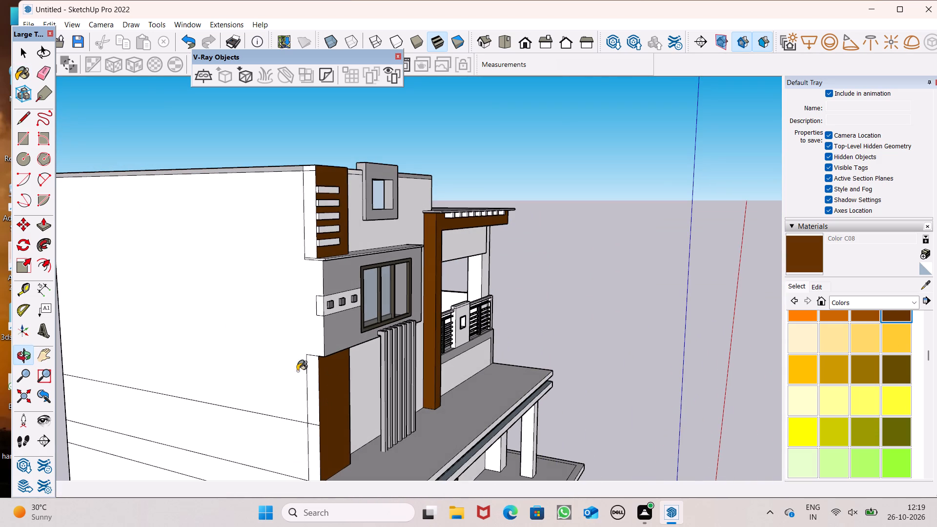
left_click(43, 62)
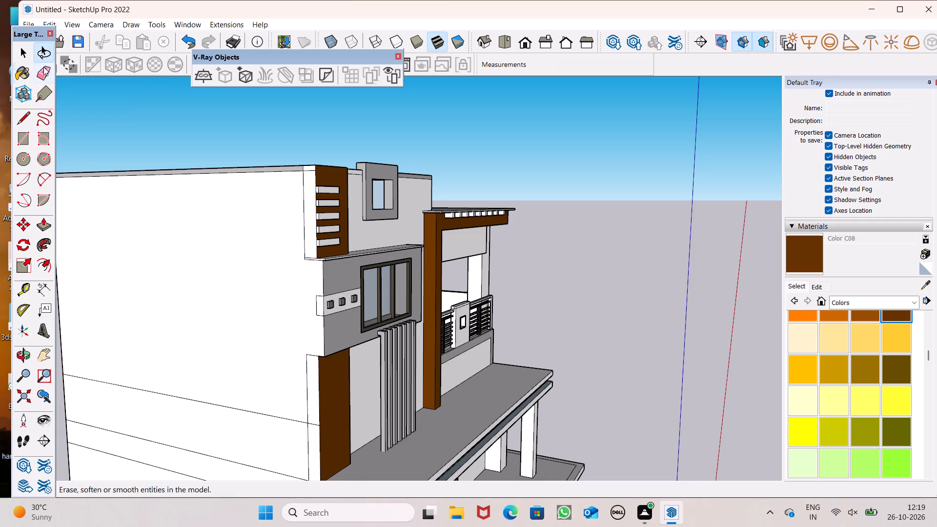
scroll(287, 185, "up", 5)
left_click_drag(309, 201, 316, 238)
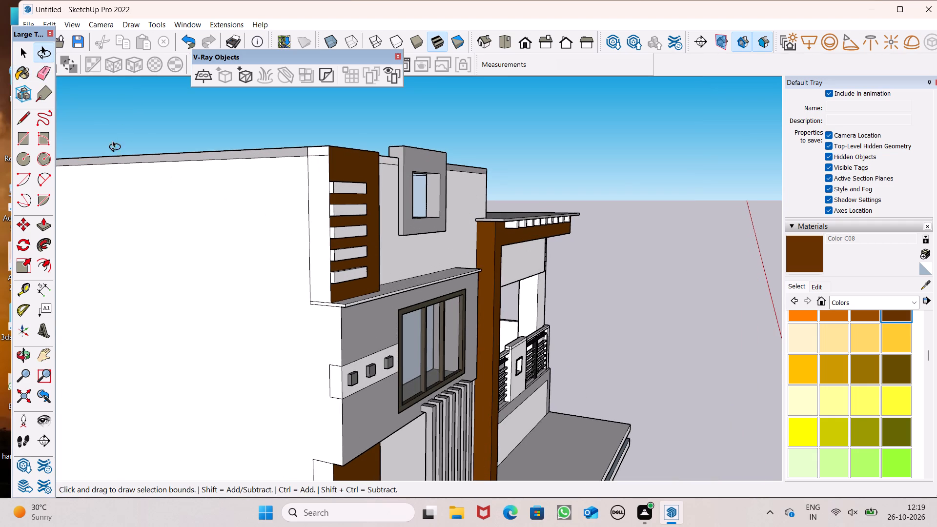
Erase the vertical seams in the roof band and on the plain side wall beside the brown slatted pier.
left_click(41, 72)
scroll(265, 136, "up", 6)
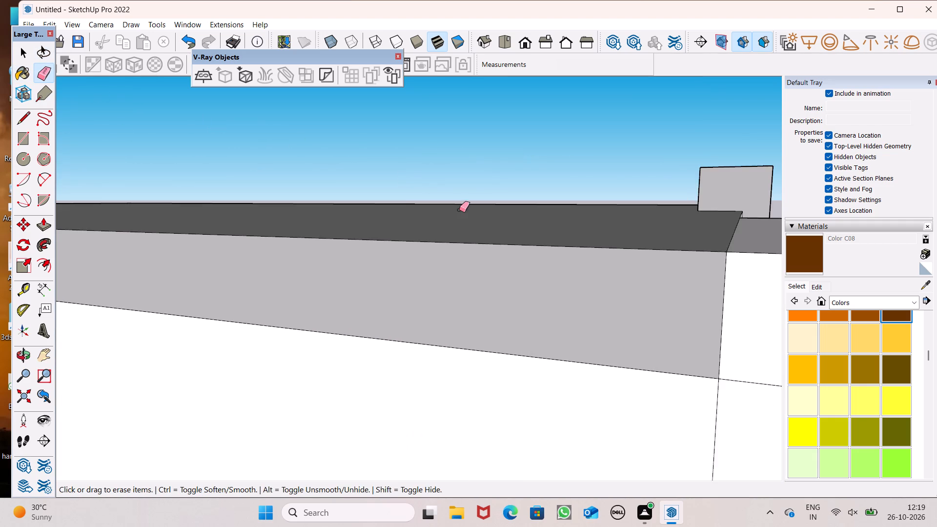
scroll(505, 243, "down", 3)
left_click_drag(657, 301, 668, 303)
scroll(530, 298, "down", 7)
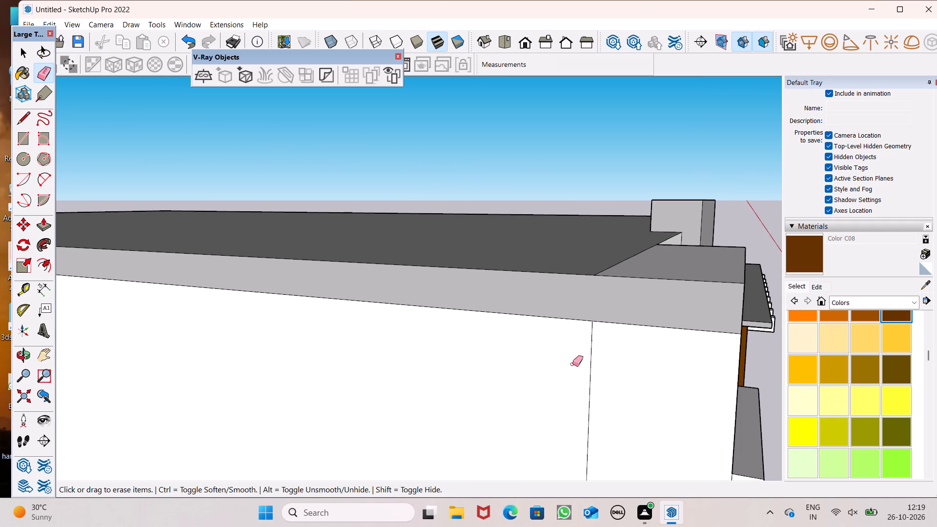
left_click_drag(589, 377, 597, 376)
scroll(448, 211, "down", 7)
scroll(469, 363, "up", 5)
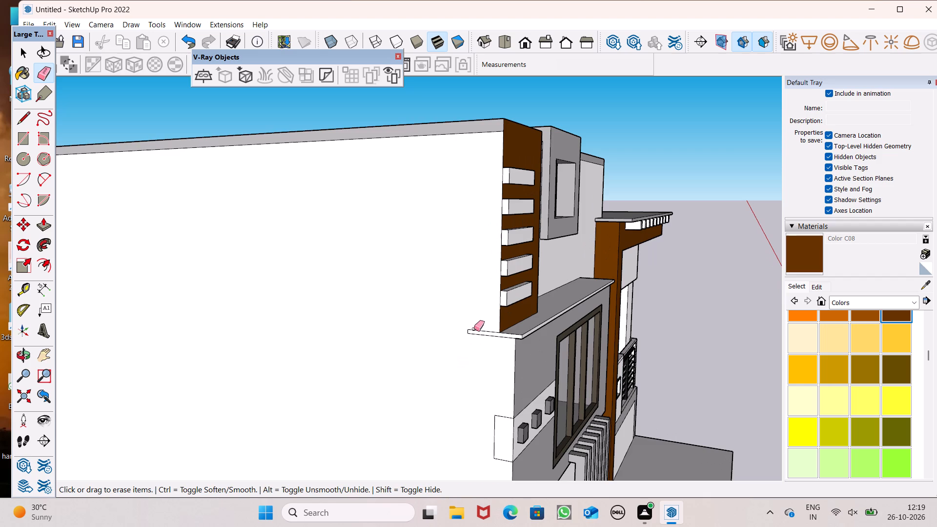
Erase the stray edges of the window ledge's end strip that run onto the plain side wall.
left_click_drag(477, 330, 481, 343)
scroll(440, 292, "down", 3)
scroll(465, 313, "up", 4)
left_click_drag(464, 326, 443, 324)
Paint the top face of the brown slatted pier at roof level with Color C08.
middle_click_drag(401, 228, 352, 275)
scroll(401, 228, "up", 1)
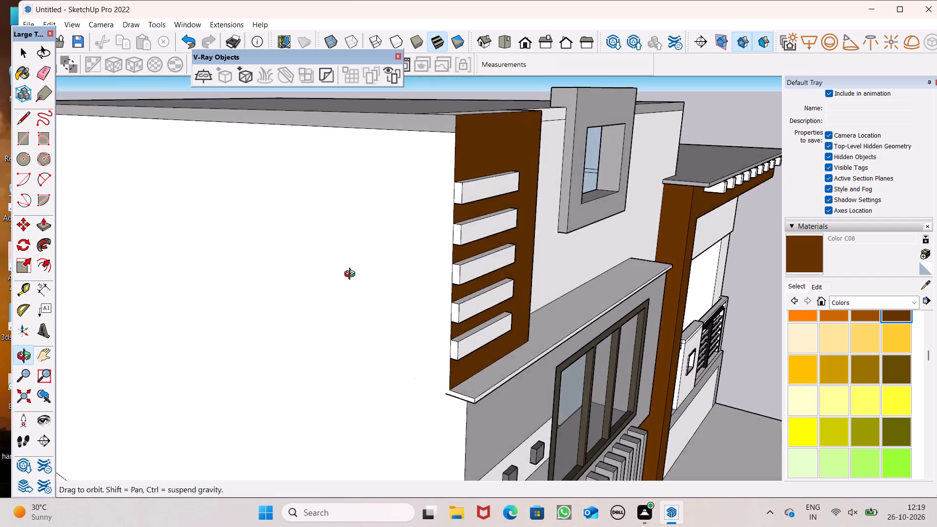
middle_click_drag(352, 275, 406, 321)
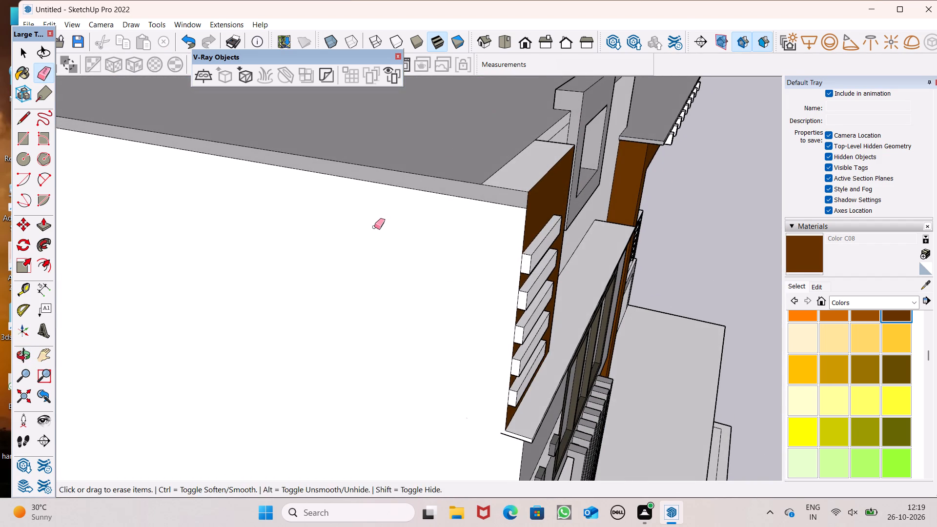
scroll(374, 227, "down", 5)
middle_click_drag(421, 270, 305, 289)
scroll(305, 289, "up", 1)
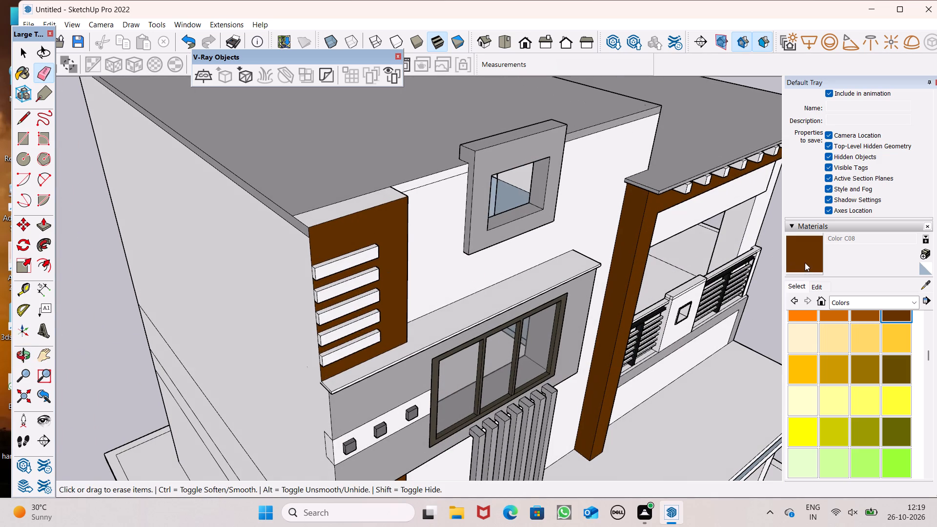
left_click(805, 263)
left_click(334, 208)
Draw a short vertical line about 1 3/8" long closing the ledge's end face where it meets the side wall.
middle_click_drag(344, 227, 479, 191)
scroll(439, 165, "up", 1)
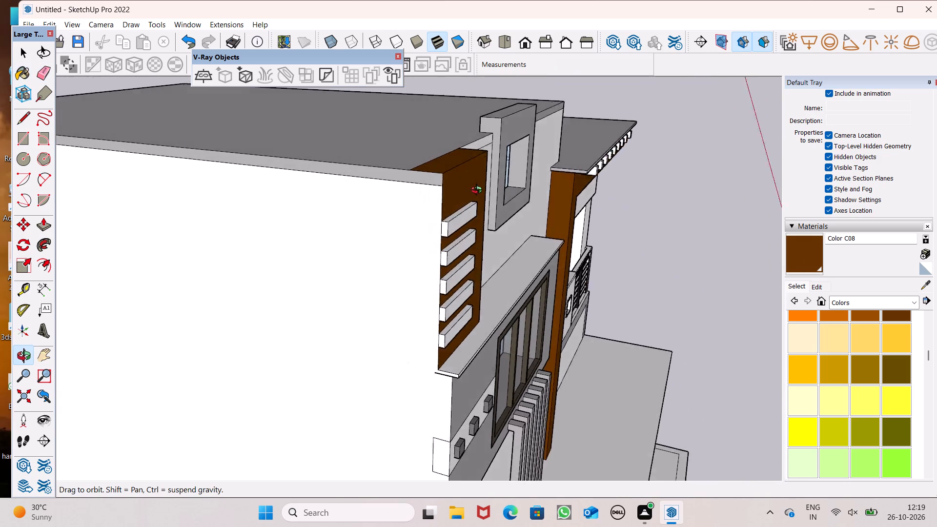
middle_click_drag(479, 191, 512, 212)
left_click(25, 123)
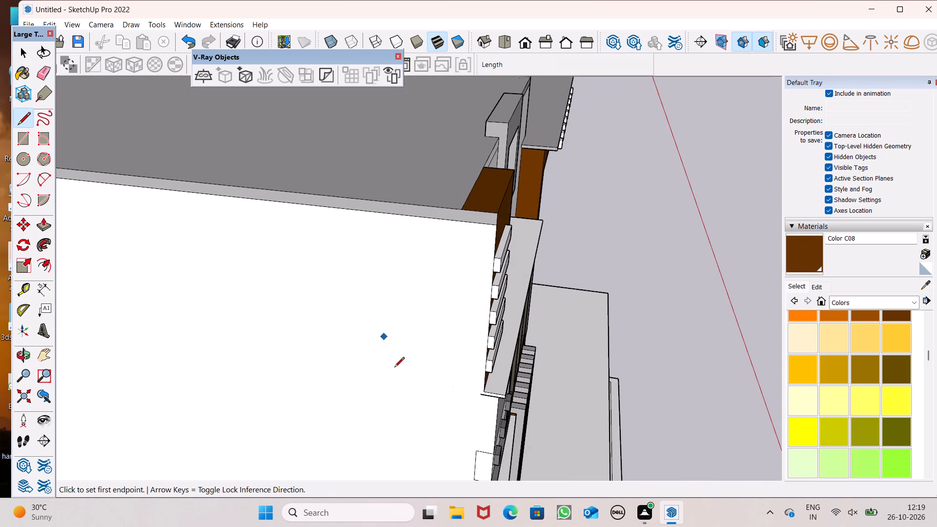
scroll(495, 403, "up", 13)
middle_click(480, 397)
scroll(481, 382, "up", 2)
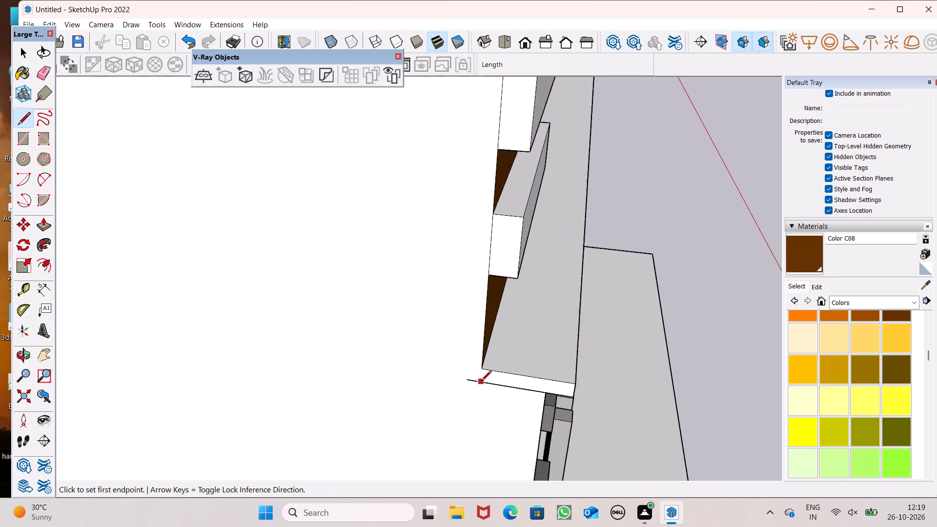
scroll(481, 382, "up", 3)
left_click(482, 364)
left_click(482, 384)
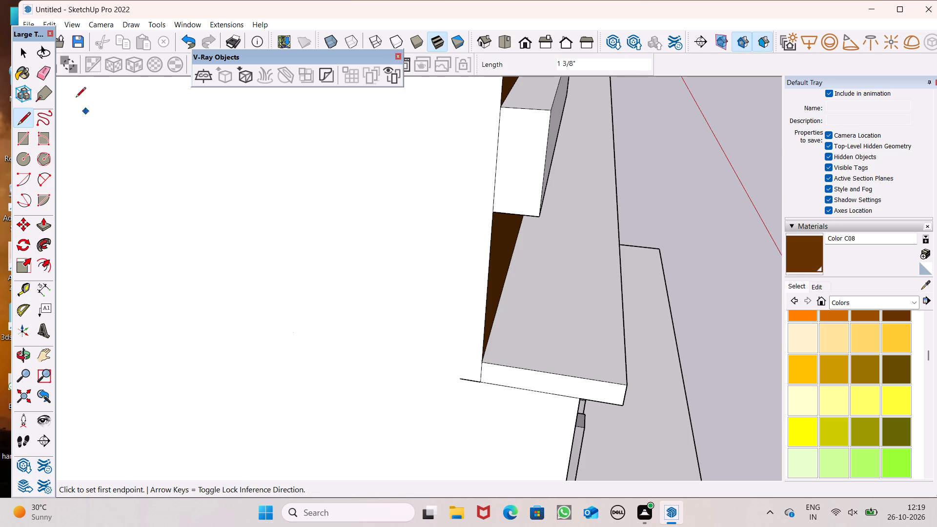
Erase the leftover edge stub on the side wall beside the window ledge's end.
left_click(46, 74)
left_click(462, 381)
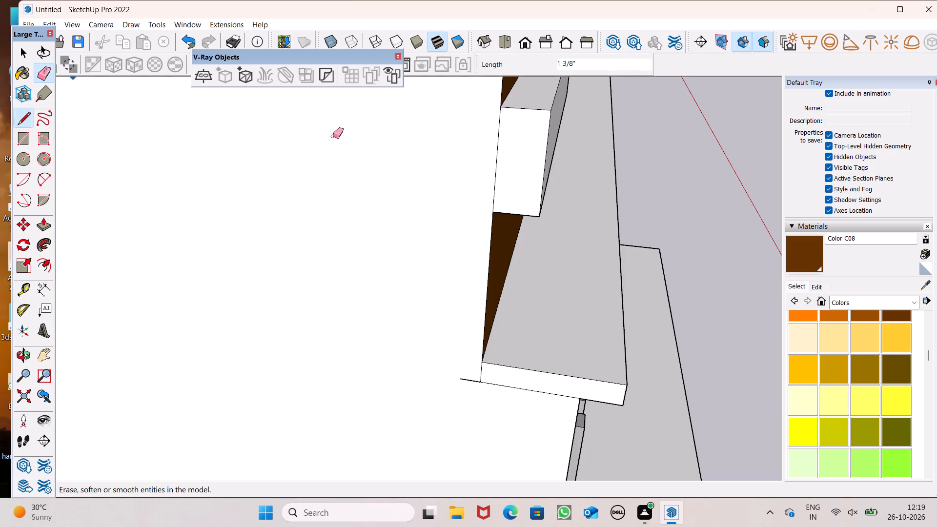
scroll(330, 193, "down", 6)
scroll(400, 319, "up", 6)
left_click_drag(422, 313, 418, 332)
scroll(309, 239, "down", 3)
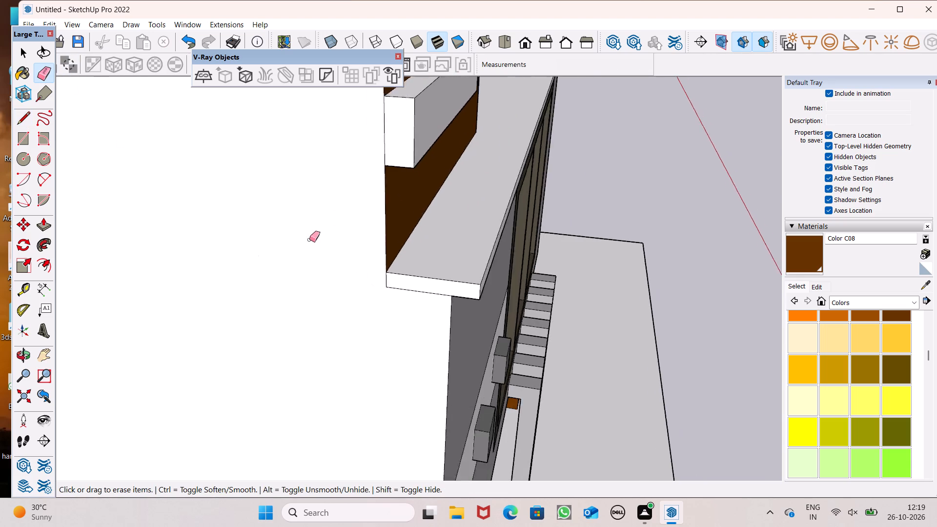
scroll(309, 240, "down", 7)
middle_click_drag(373, 212, 168, 210)
scroll(157, 198, "down", 4)
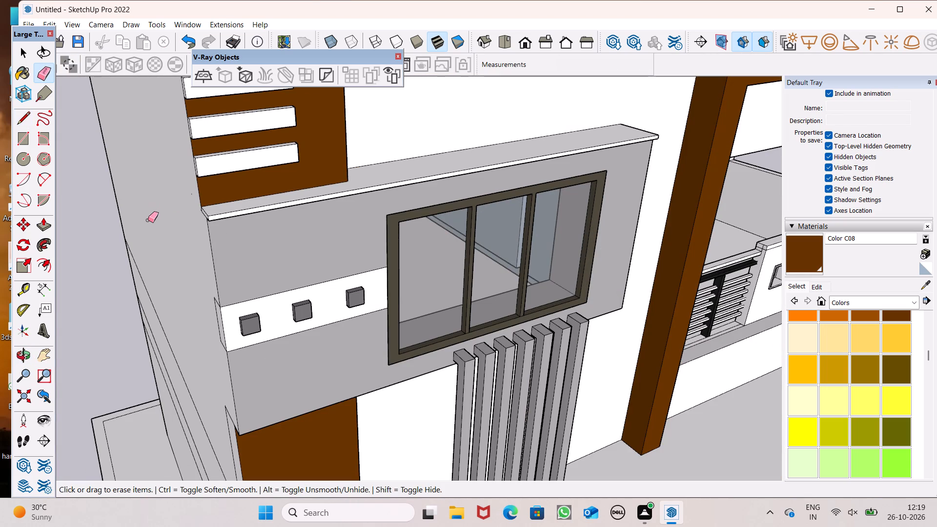
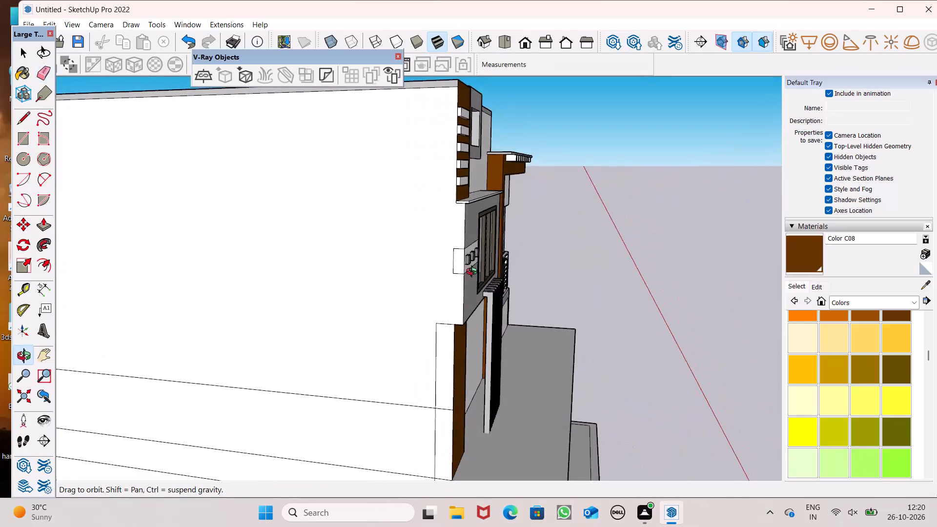
Erase the stray outlines on the plain side wall beside the window ledge and the lower brown pier.
scroll(475, 272, "up", 5)
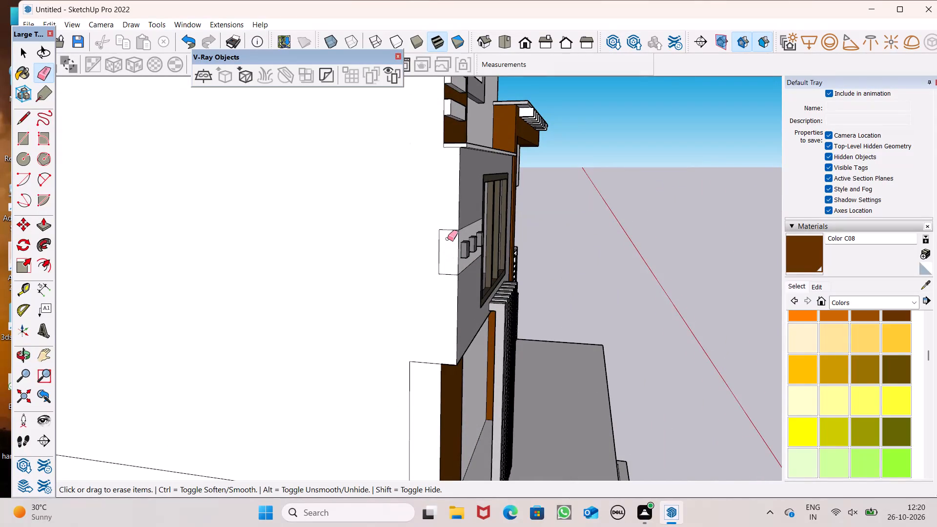
left_click_drag(448, 232, 453, 223)
scroll(387, 242, "down", 6)
scroll(409, 341, "up", 1)
left_click_drag(415, 298, 408, 315)
left_click_drag(403, 309, 396, 350)
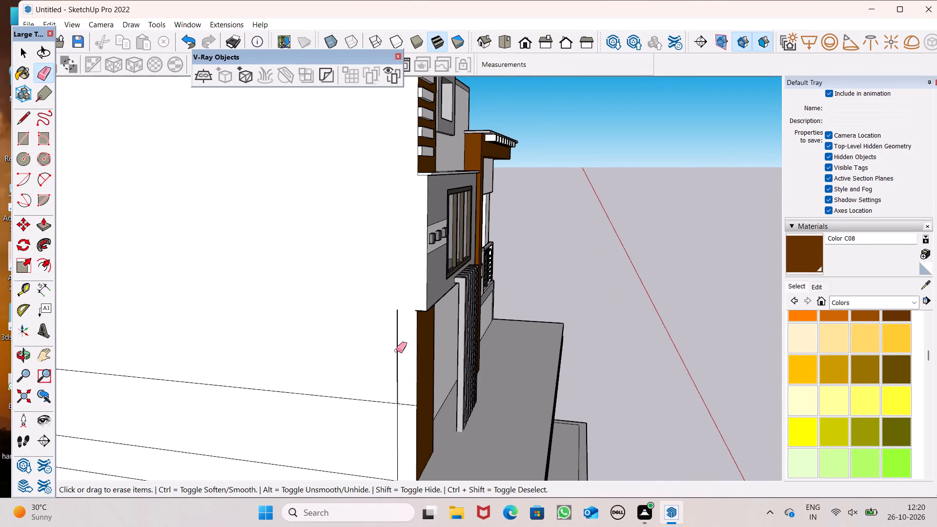
left_click_drag(396, 350, 386, 427)
Examine the house from its front and the opposite side.
scroll(375, 294, "down", 6)
middle_click_drag(439, 340, 284, 351)
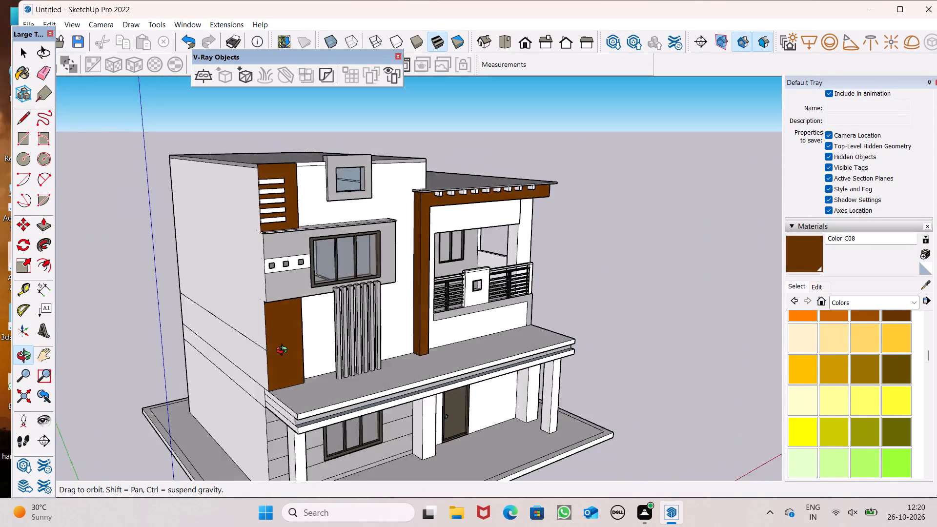
middle_click_drag(284, 351, 0, 375)
scroll(0, 374, "up", 1)
middle_click_drag(287, 313, 0, 249)
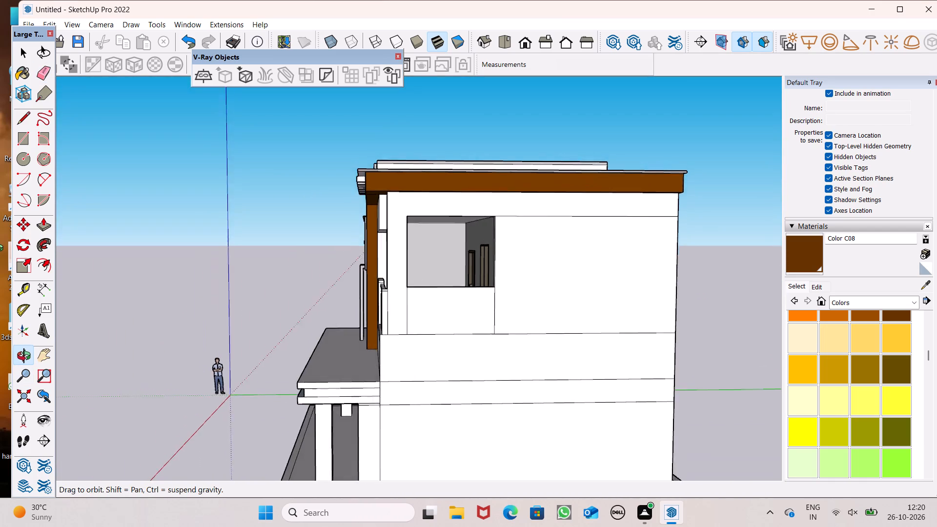
middle_click_drag(0, 249, 358, 260)
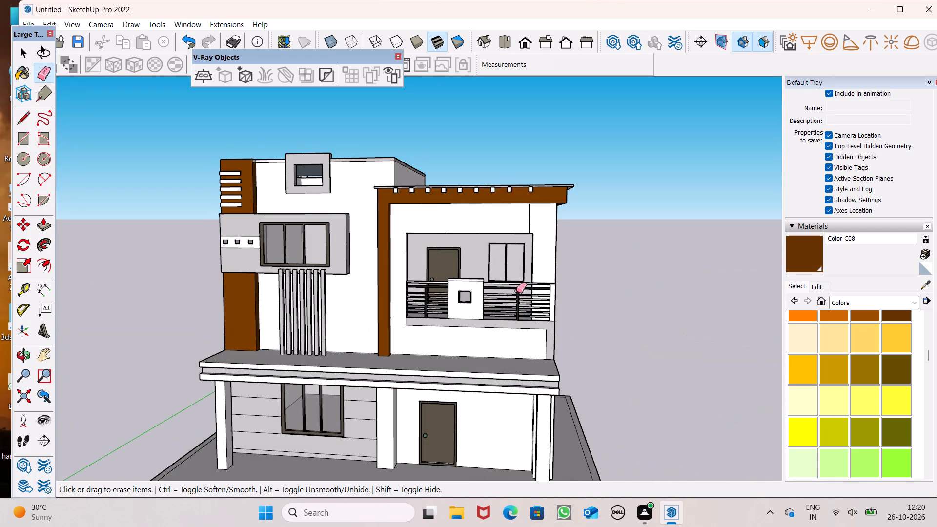
middle_click_drag(508, 301, 540, 303)
scroll(540, 303, "up", 1)
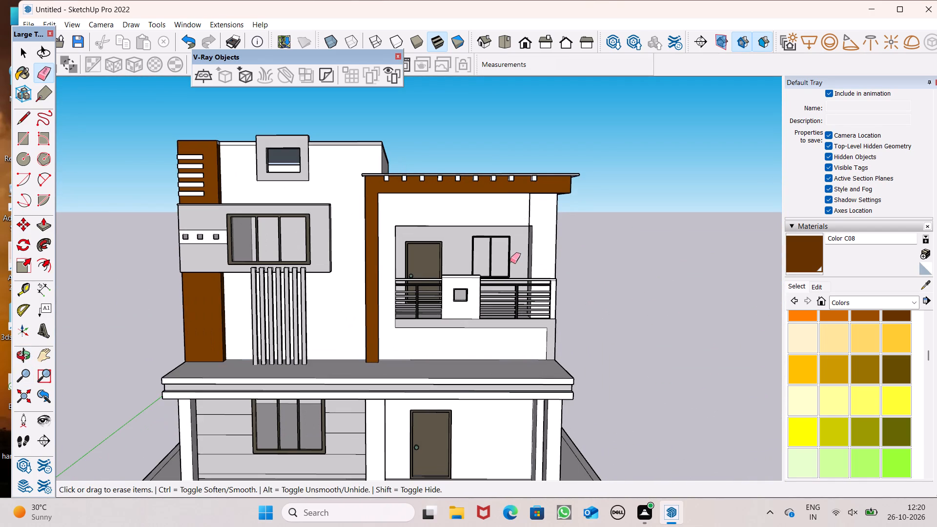
Paint the visible tops, fronts and pier-facing sides of the first three vertical slats below the upper-floor window with Color C08.
left_click(808, 262)
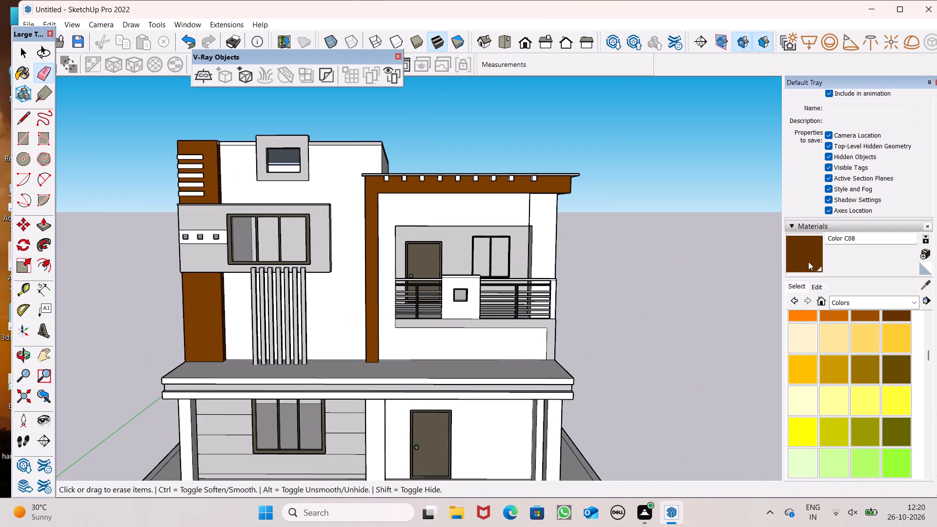
middle_click_drag(151, 350, 219, 408)
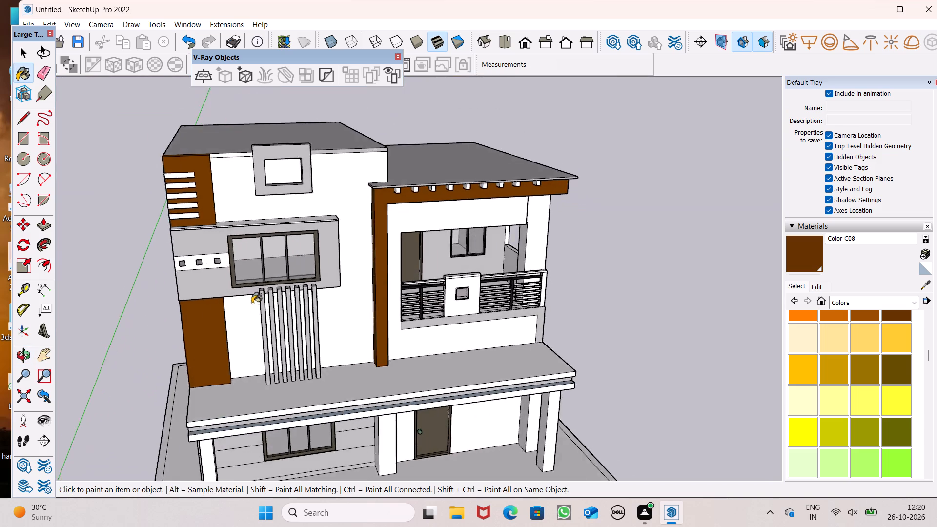
scroll(252, 303, "up", 16)
scroll(274, 275, "up", 7)
left_click(282, 275)
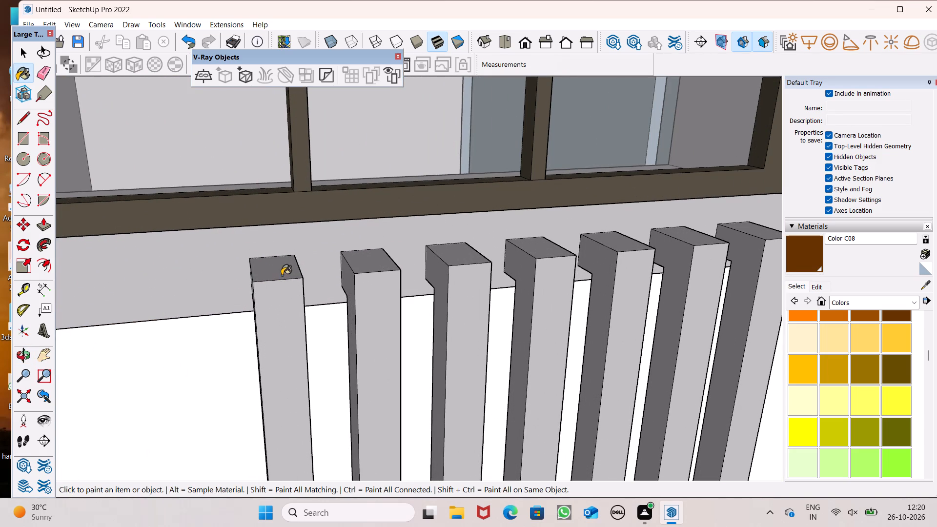
left_click_drag(276, 304, 285, 304)
left_click_drag(372, 267, 372, 272)
left_click(380, 314)
left_click(372, 265)
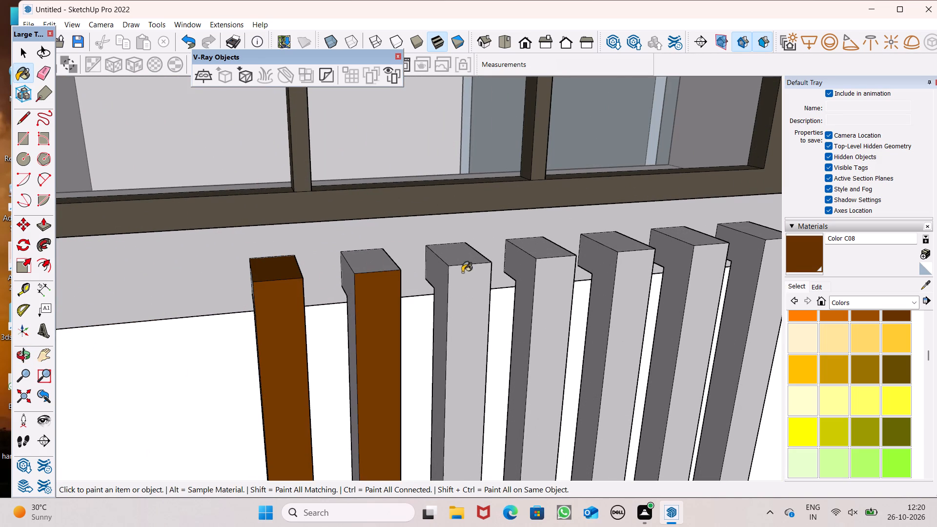
left_click(463, 263)
left_click(481, 298)
left_click(477, 256)
left_click(444, 268)
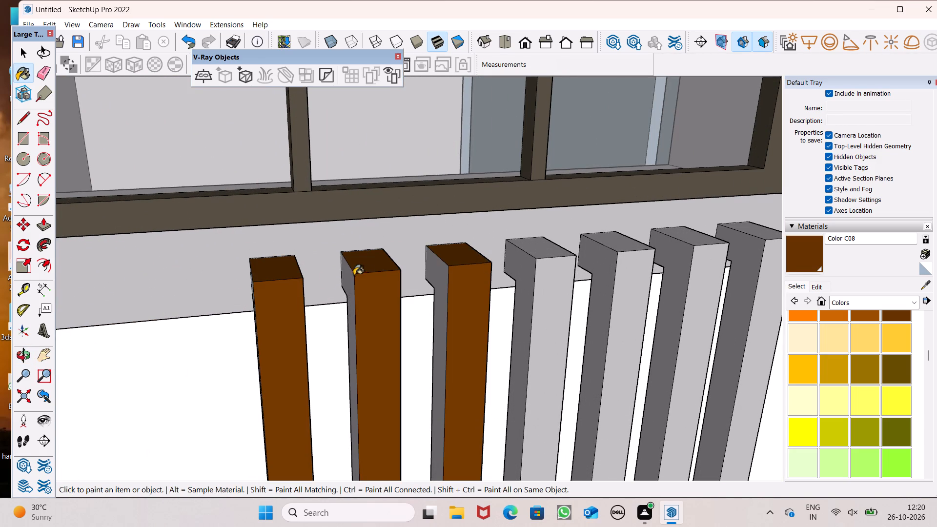
left_click_drag(341, 277, 348, 274)
Paint the tops, fronts and pier-facing sides of the remaining four vertical slats with Color C08.
scroll(546, 248, "up", 5)
left_click(538, 252)
left_click_drag(554, 293, 545, 293)
left_click_drag(520, 291, 526, 290)
left_click(653, 244)
left_click(674, 264)
left_click(657, 269)
scroll(469, 257, "down", 8)
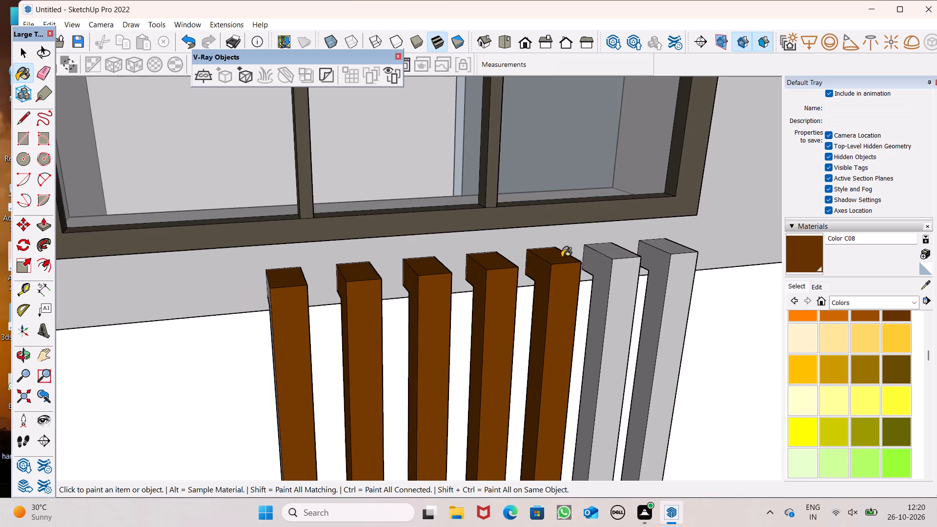
scroll(633, 243, "up", 5)
left_click(597, 268)
left_click(629, 283)
left_click(602, 276)
double_click(597, 271)
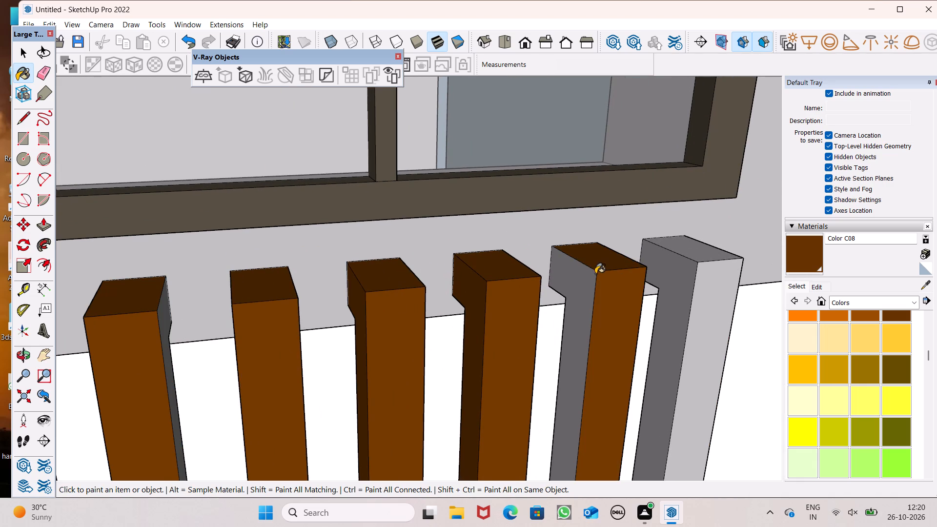
left_click_drag(591, 276, 596, 276)
left_click(686, 253)
left_click(705, 270)
left_click(692, 272)
scroll(652, 258, "down", 7)
Paint the balcony-facing sides of all the vertical slats with Color C08.
middle_click_drag(614, 268, 265, 196)
scroll(295, 288, "up", 3)
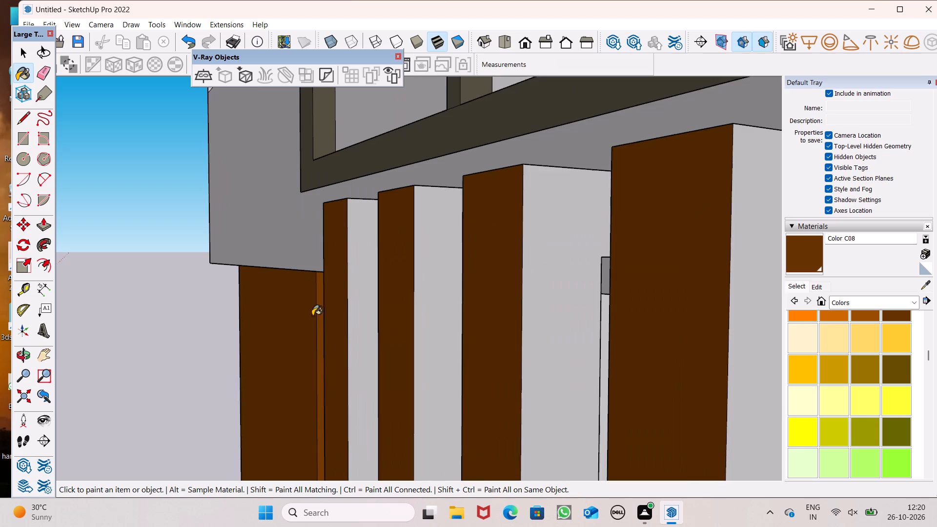
scroll(312, 316, "up", 3)
left_click(370, 325)
left_click(440, 319)
left_click(569, 326)
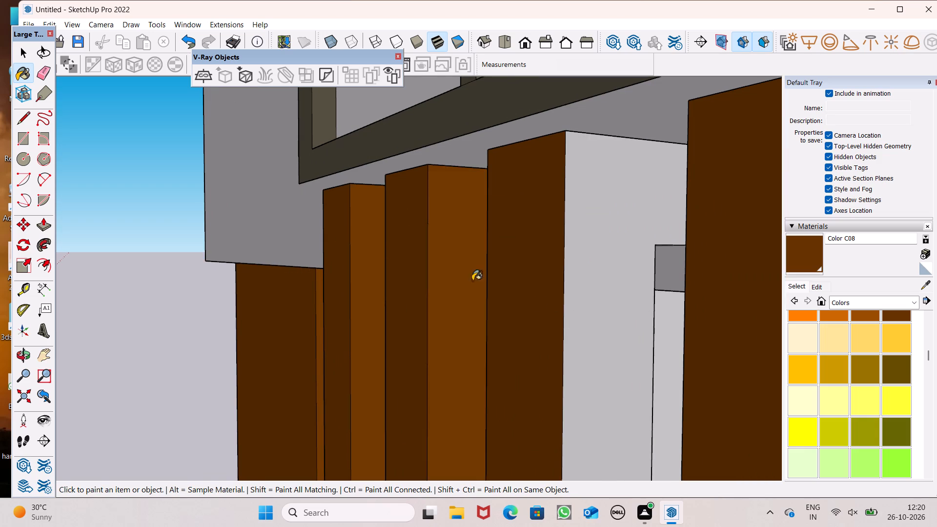
scroll(327, 256, "down", 7)
scroll(431, 280, "up", 2)
left_click(469, 296)
left_click(545, 312)
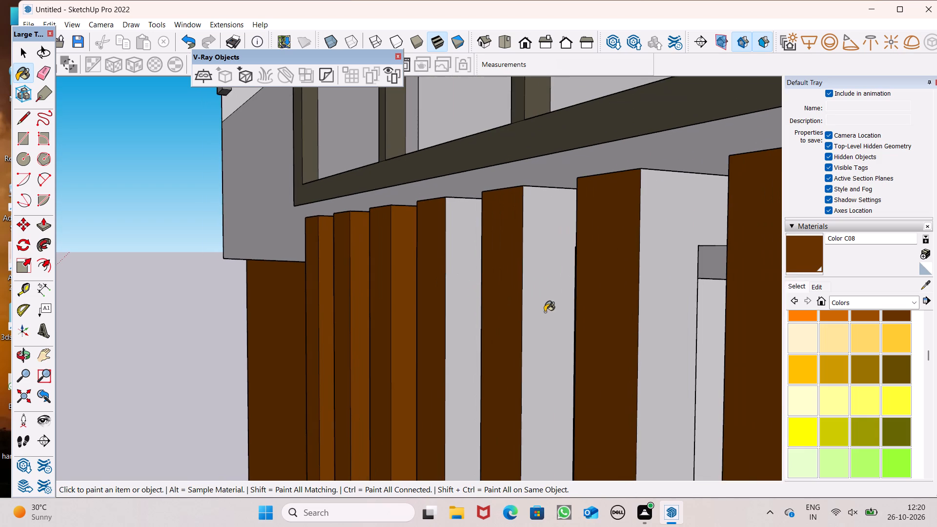
left_click(647, 300)
scroll(417, 262, "down", 7)
scroll(493, 294, "up", 3)
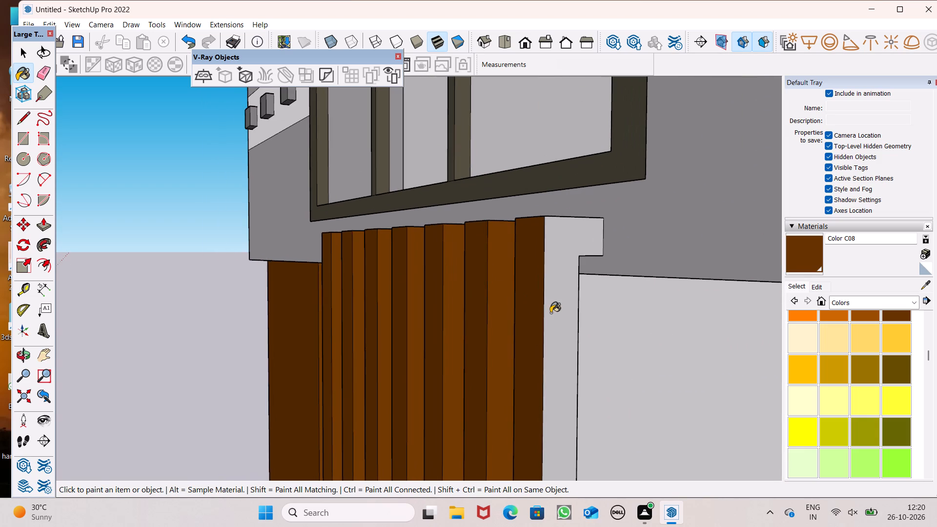
left_click(557, 307)
Paint the undersides of the vertical slats' overhanging tops with Color C08, working from the balcony side.
scroll(550, 302, "down", 6)
middle_click_drag(415, 316, 296, 244)
scroll(296, 244, "up", 4)
scroll(375, 304, "down", 3)
scroll(395, 305, "up", 4)
scroll(392, 307, "down", 7)
scroll(413, 300, "up", 8)
scroll(406, 171, "up", 3)
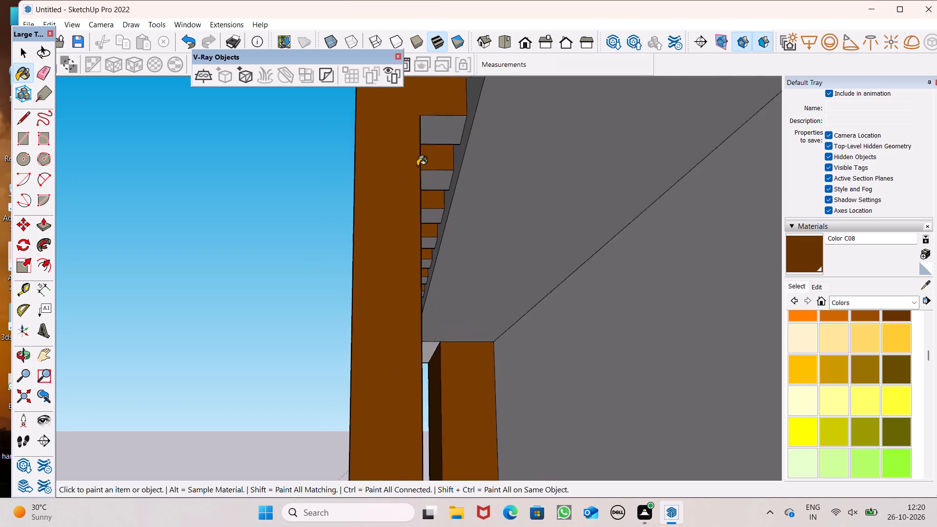
scroll(417, 166, "up", 1)
left_click(447, 122)
scroll(449, 146, "up", 8)
left_click(438, 212)
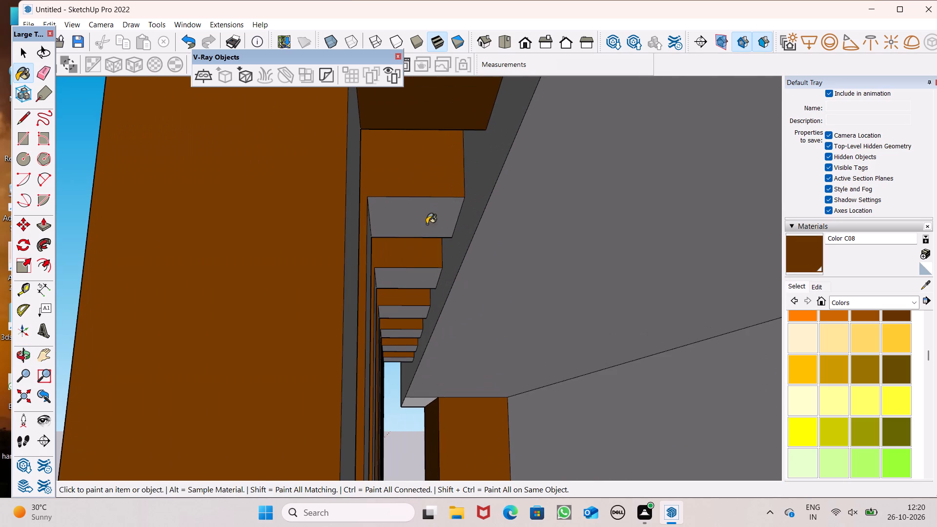
scroll(407, 253, "up", 5)
left_click(415, 291)
left_click(409, 337)
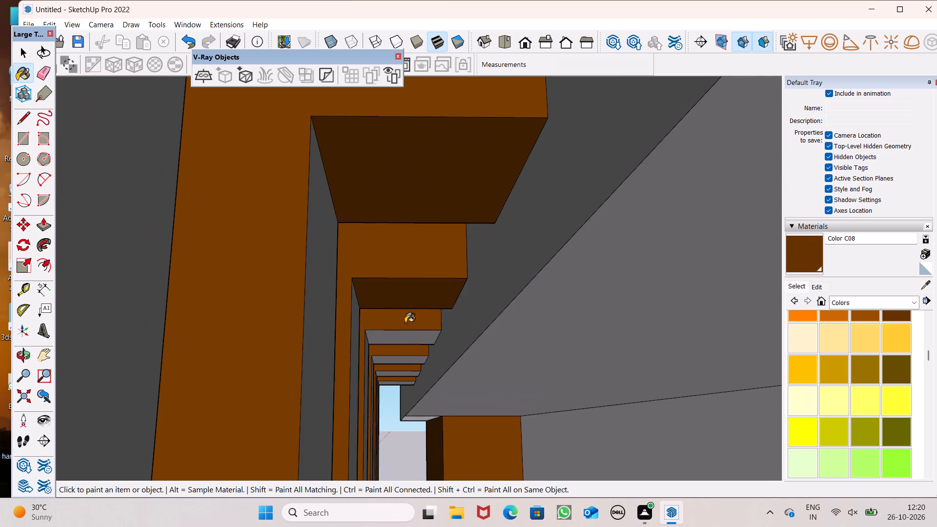
scroll(391, 340, "up", 8)
left_click(382, 349)
scroll(378, 388, "up", 8)
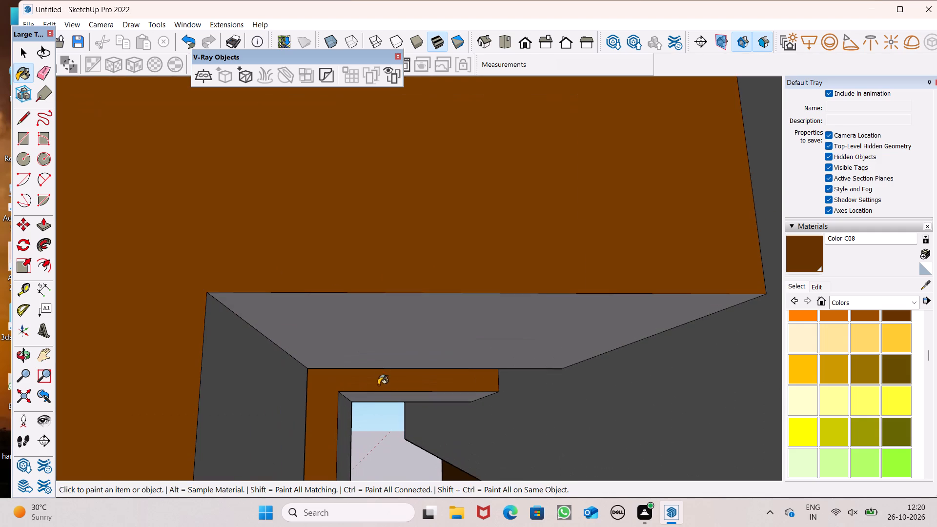
left_click(379, 348)
left_click(373, 403)
Paint the rear face of a vertical slat below its overhang with Color C08.
scroll(364, 423, "up", 2)
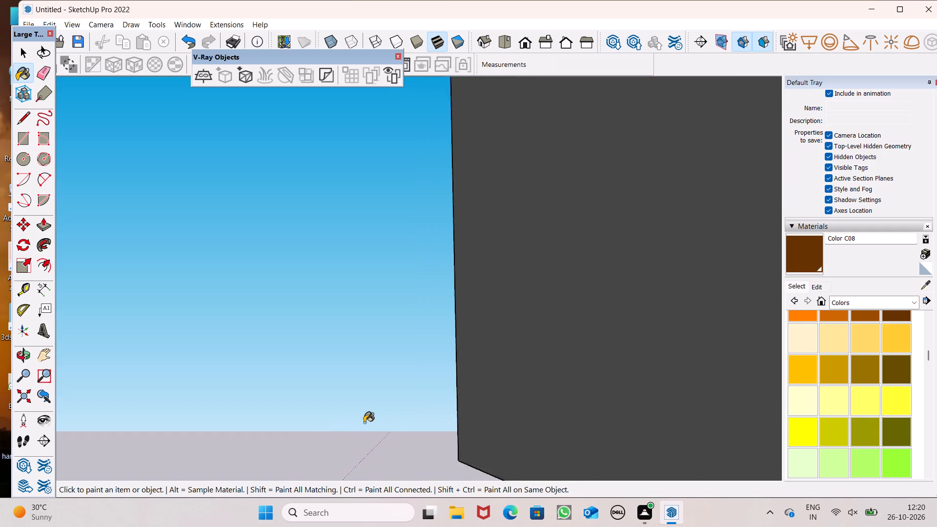
scroll(364, 423, "up", 2)
scroll(365, 423, "down", 5)
scroll(372, 425, "up", 2)
scroll(375, 427, "down", 2)
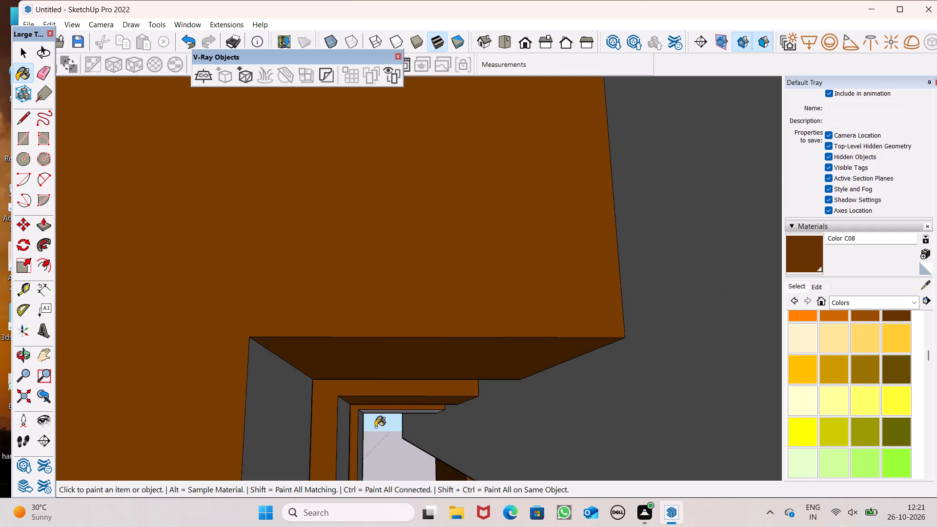
middle_click_drag(390, 426, 384, 388)
left_click(271, 410)
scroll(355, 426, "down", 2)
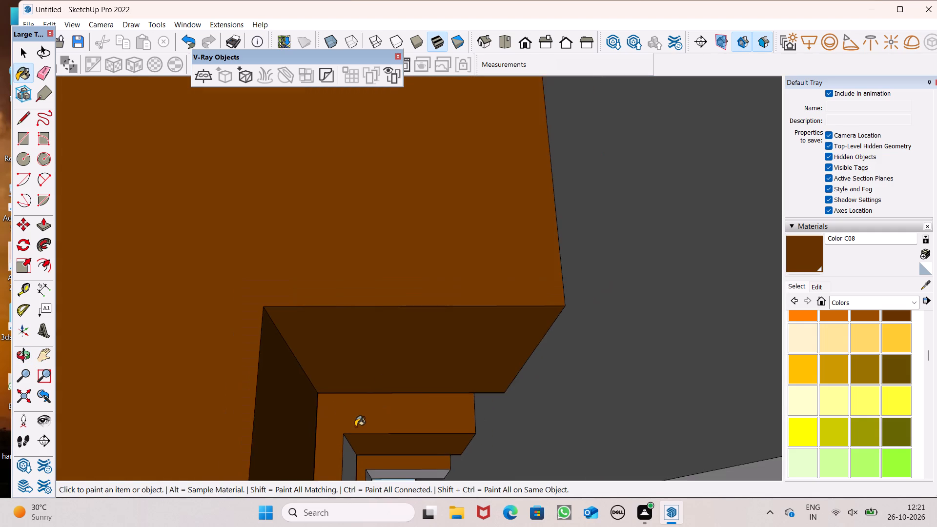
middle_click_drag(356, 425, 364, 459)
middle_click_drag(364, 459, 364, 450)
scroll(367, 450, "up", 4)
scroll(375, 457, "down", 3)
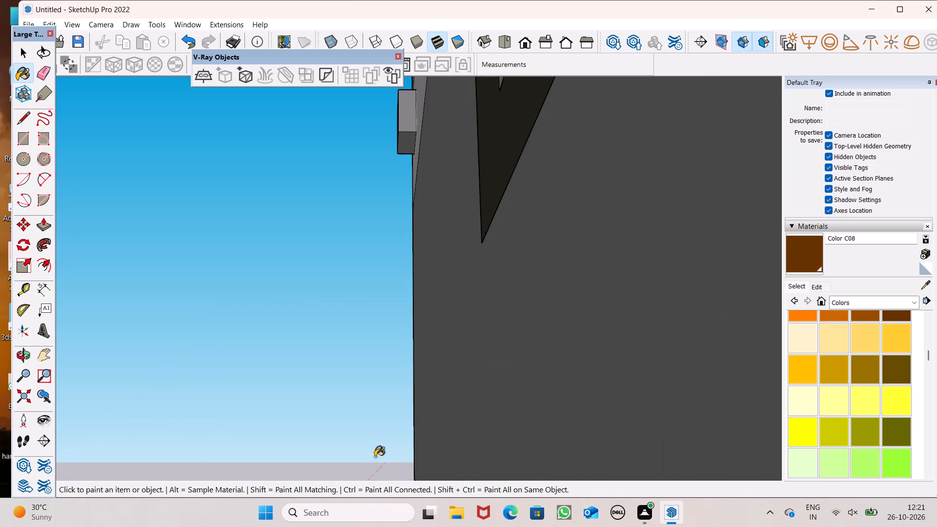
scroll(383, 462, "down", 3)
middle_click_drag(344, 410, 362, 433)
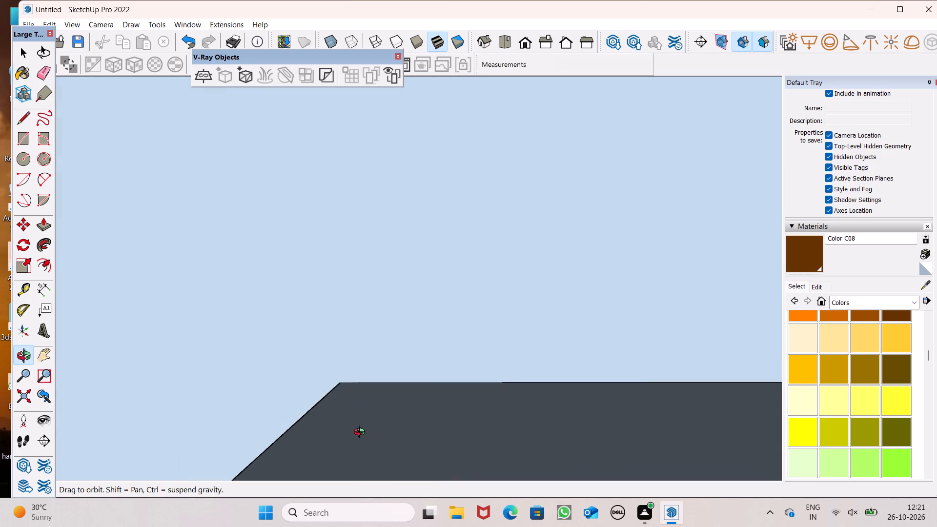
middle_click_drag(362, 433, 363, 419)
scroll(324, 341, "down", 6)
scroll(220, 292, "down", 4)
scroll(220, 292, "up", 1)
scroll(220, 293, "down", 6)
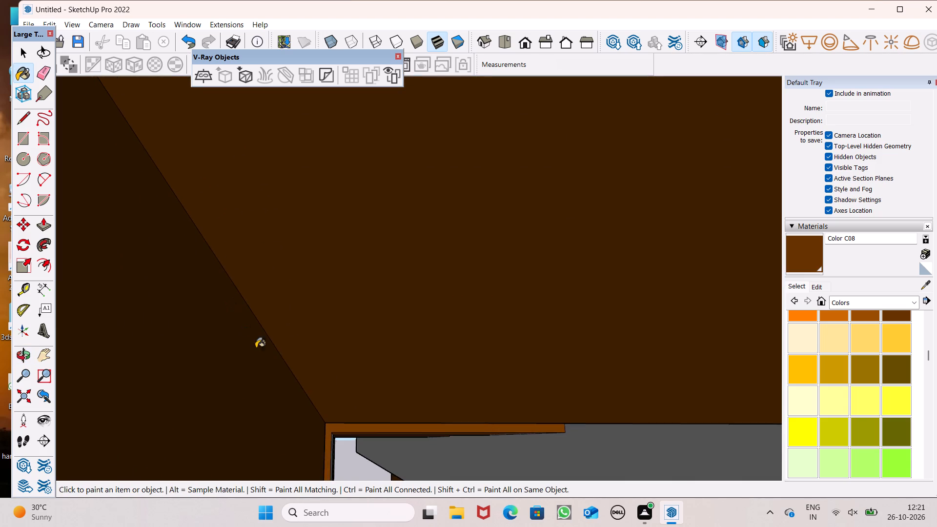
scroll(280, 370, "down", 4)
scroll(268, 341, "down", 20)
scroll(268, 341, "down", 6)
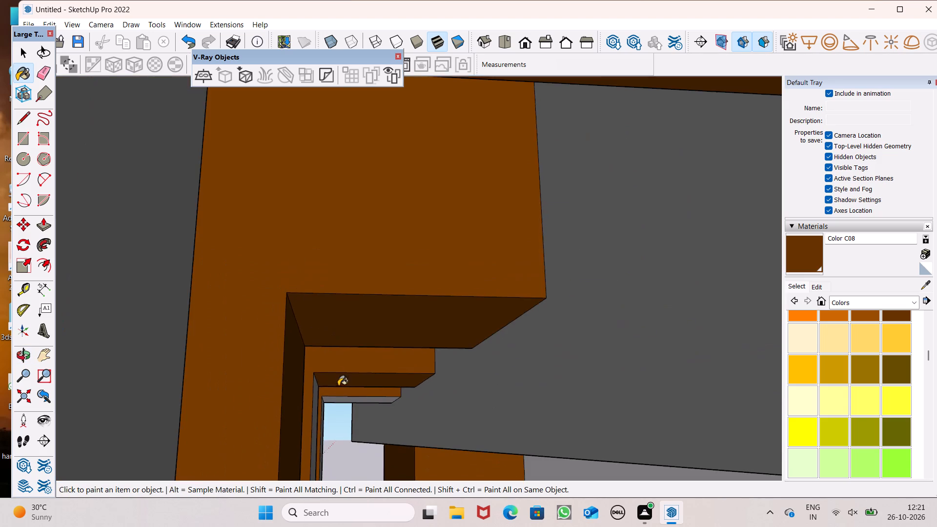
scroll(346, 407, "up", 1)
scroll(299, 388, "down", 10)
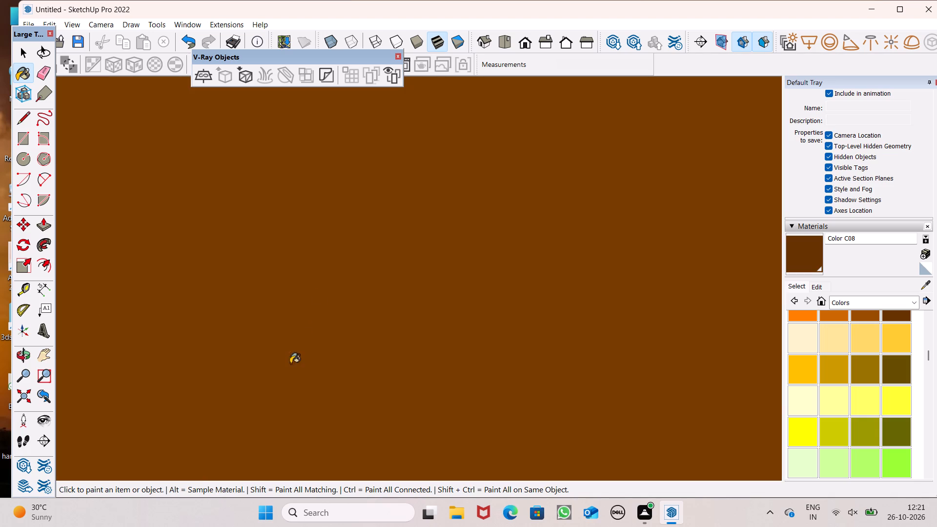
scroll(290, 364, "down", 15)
Paint the pier-facing side, rear face and overhang underside of the vertical slat nearest the brown pier with Color C08.
left_click(526, 48)
scroll(484, 171, "down", 7)
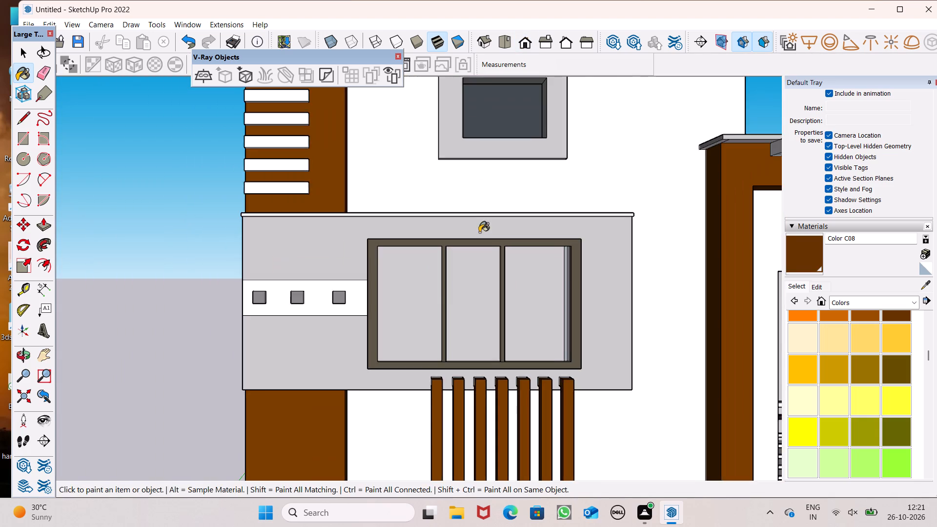
middle_click_drag(443, 304, 741, 277)
scroll(542, 384, "up", 5)
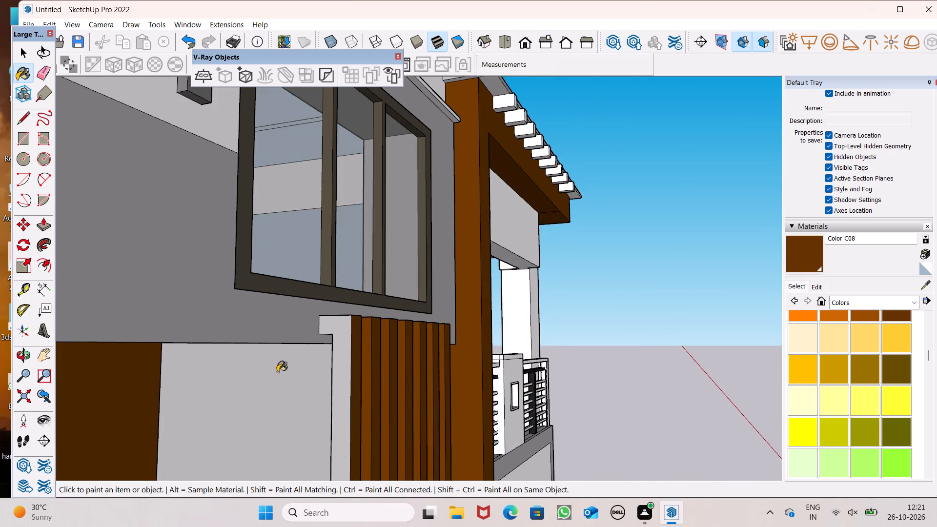
scroll(273, 362, "up", 4)
left_click(273, 362)
middle_click_drag(292, 367, 412, 343)
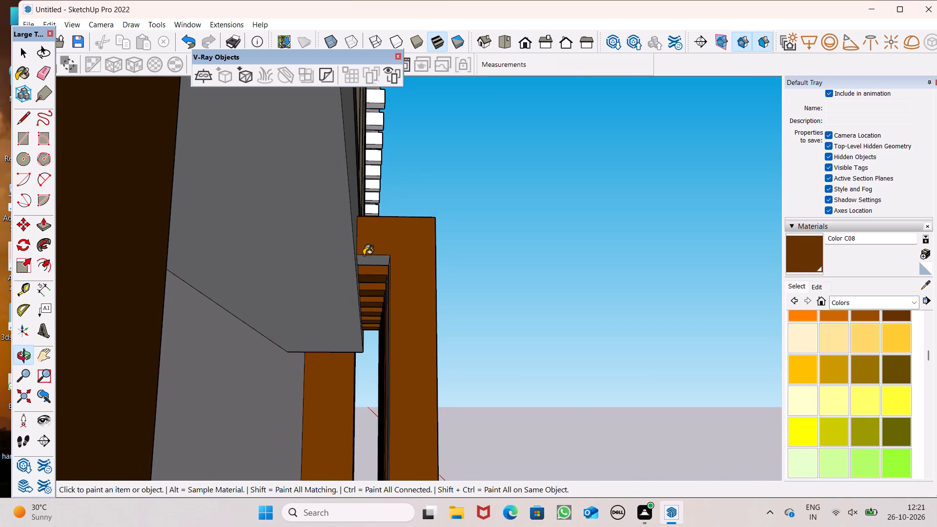
left_click(372, 265)
scroll(385, 307, "up", 1)
middle_click_drag(386, 314, 406, 316)
scroll(409, 318, "up", 3)
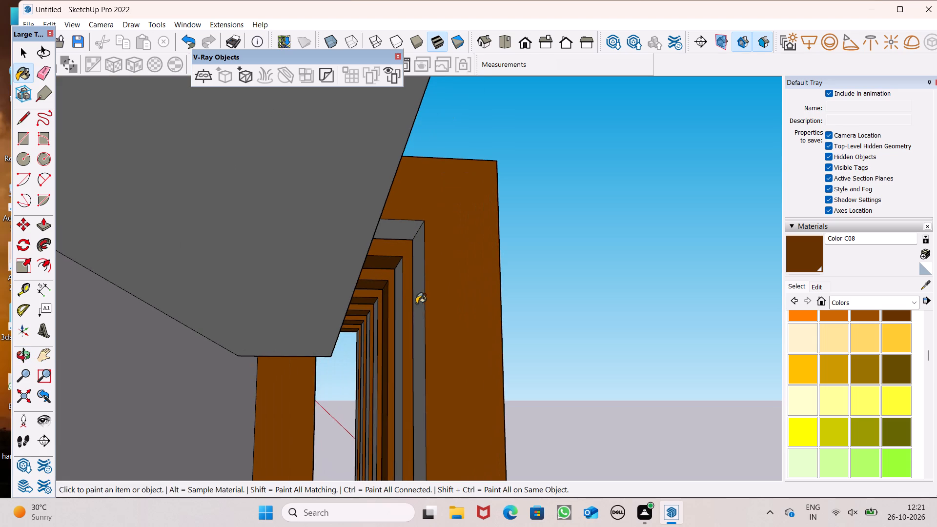
left_click(420, 298)
left_click(408, 228)
Paint the rear faces of the remaining vertical slats below their overhangs with Color C08.
scroll(396, 317, "up", 2)
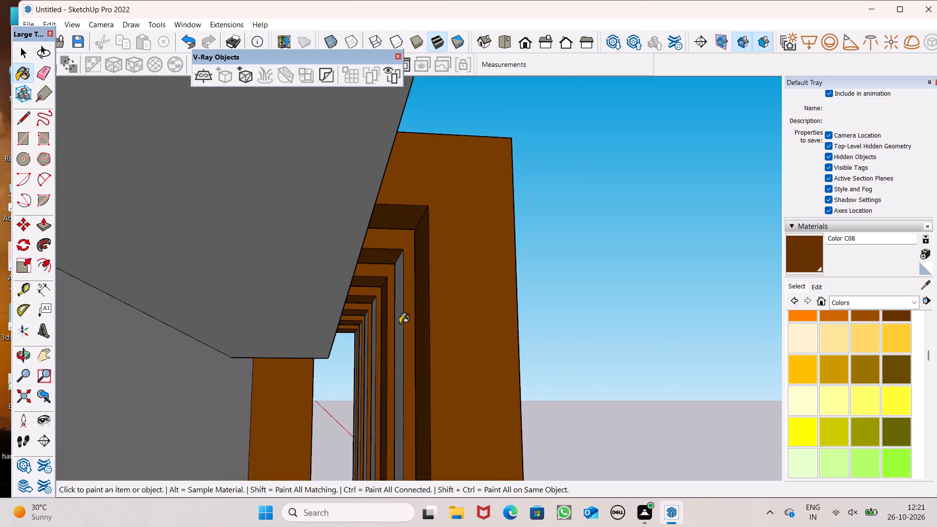
scroll(400, 324, "up", 4)
left_click(400, 324)
scroll(382, 330, "up", 10)
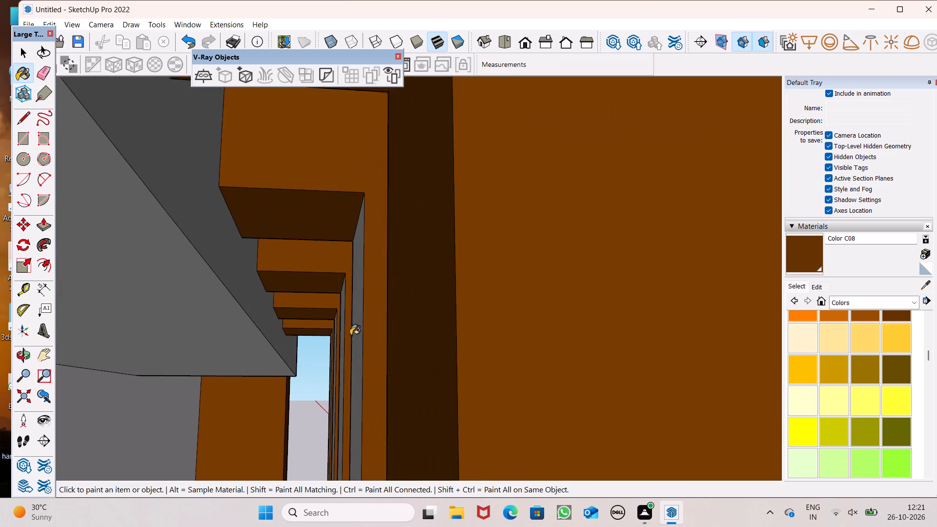
scroll(350, 335, "up", 2)
left_click(351, 336)
middle_click_drag(359, 334, 387, 322)
scroll(387, 322, "up", 1)
middle_click_drag(392, 319, 422, 307)
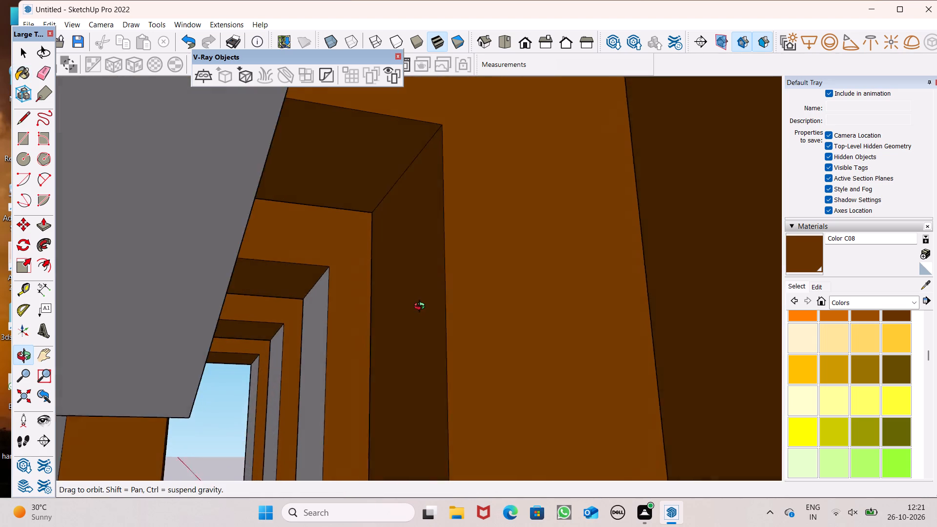
middle_click_drag(422, 307, 473, 293)
left_click(275, 358)
left_click(196, 372)
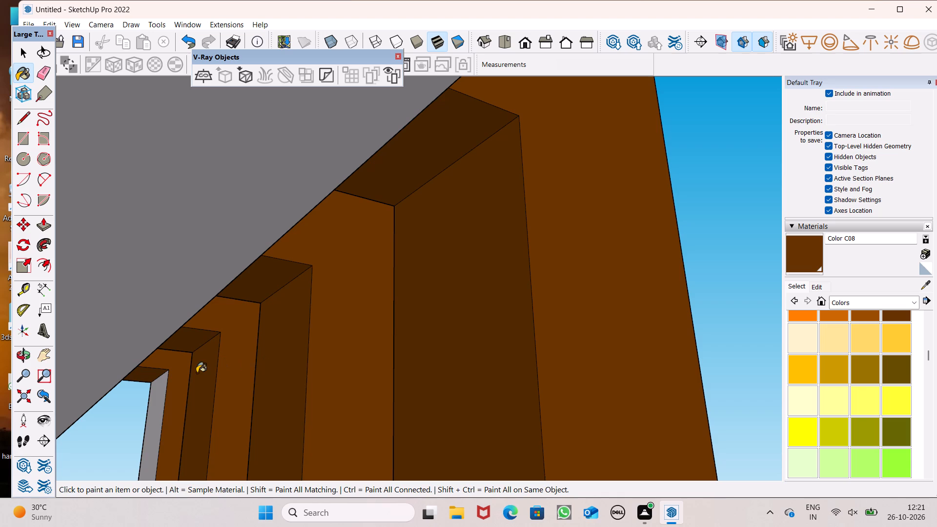
left_click(163, 393)
Examine the vertical slats from the front, sides and below for unpainted faces, and view the whole upper facade.
middle_click_drag(386, 369, 105, 483)
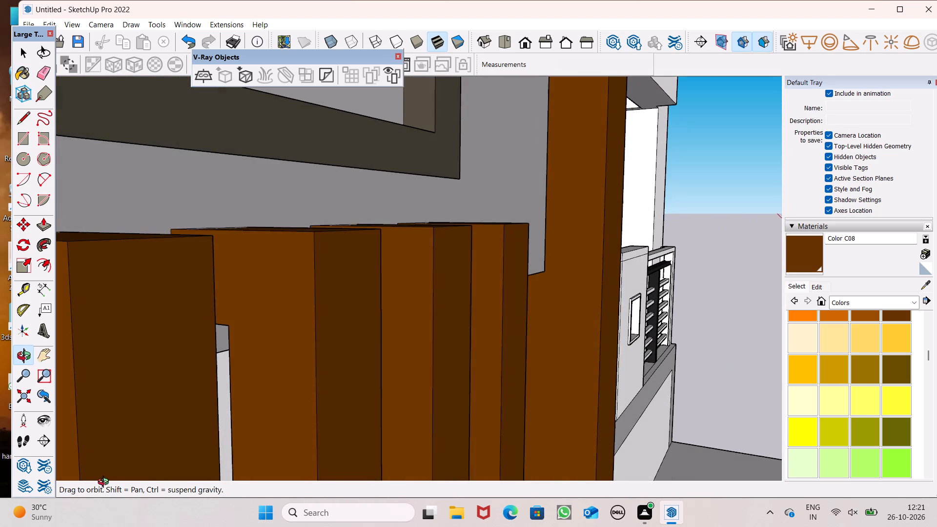
middle_click_drag(105, 483, 105, 483)
scroll(309, 339, "down", 5)
middle_click_drag(361, 365, 4, 315)
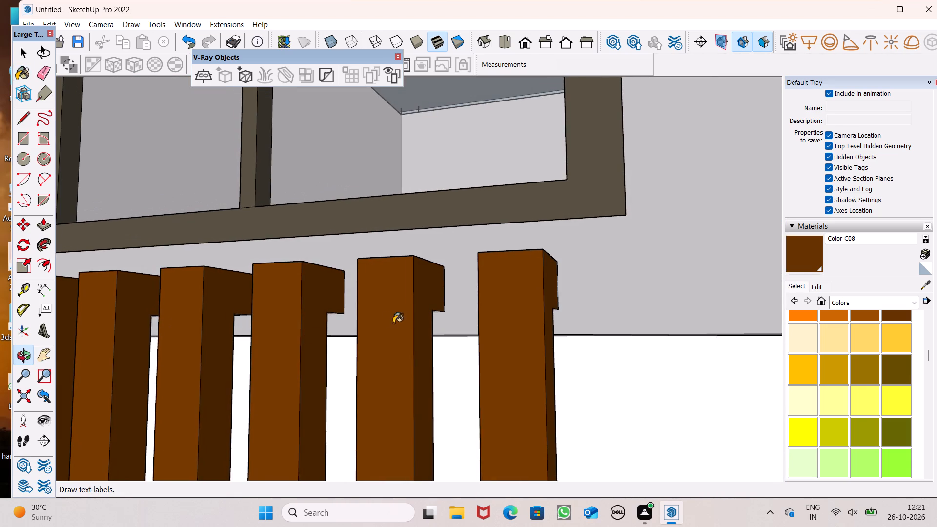
scroll(397, 323, "down", 5)
middle_click_drag(482, 390, 508, 172)
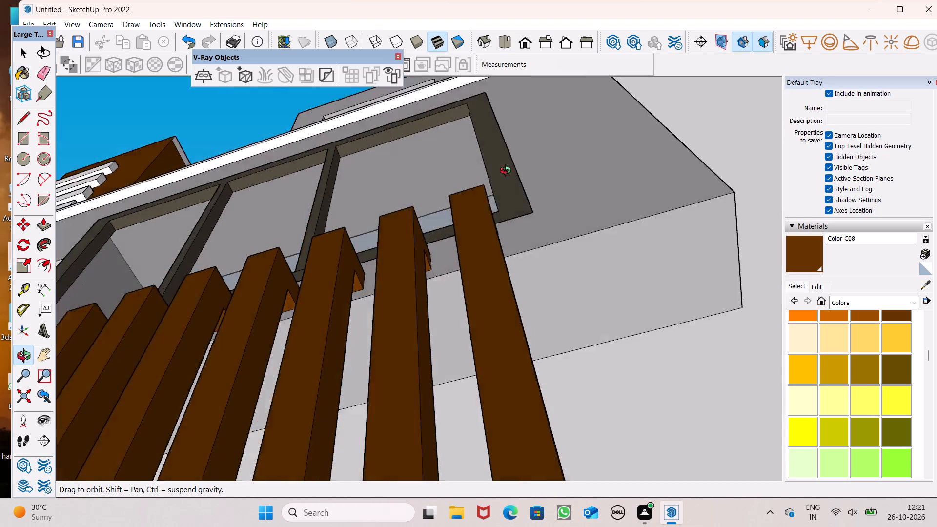
middle_click_drag(508, 172, 572, 271)
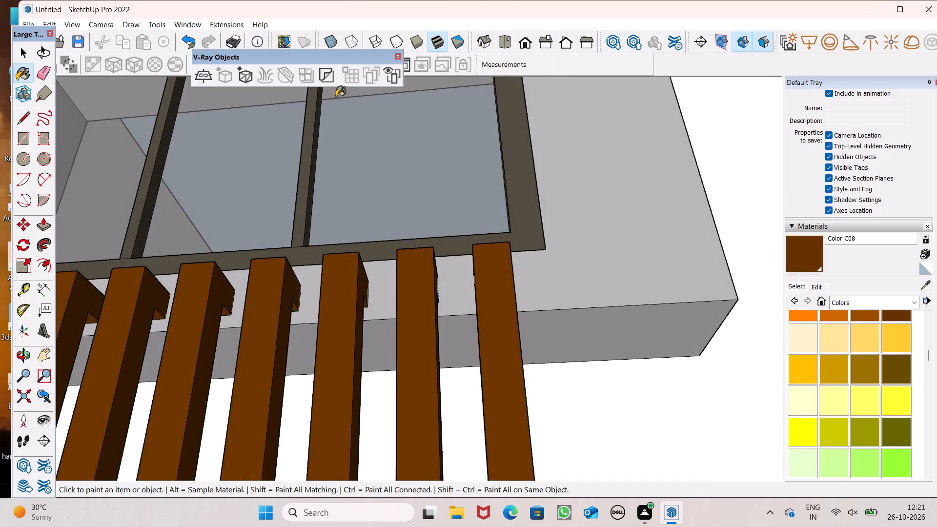
scroll(336, 95, "down", 12)
middle_click_drag(366, 270, 477, 403)
scroll(388, 234, "down", 5)
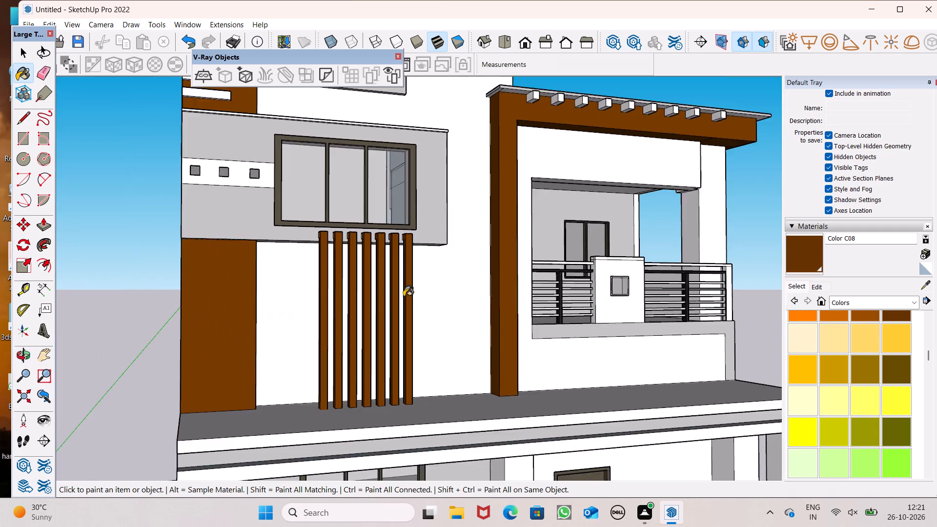
middle_click_drag(407, 309, 349, 404)
scroll(351, 360, "down", 5)
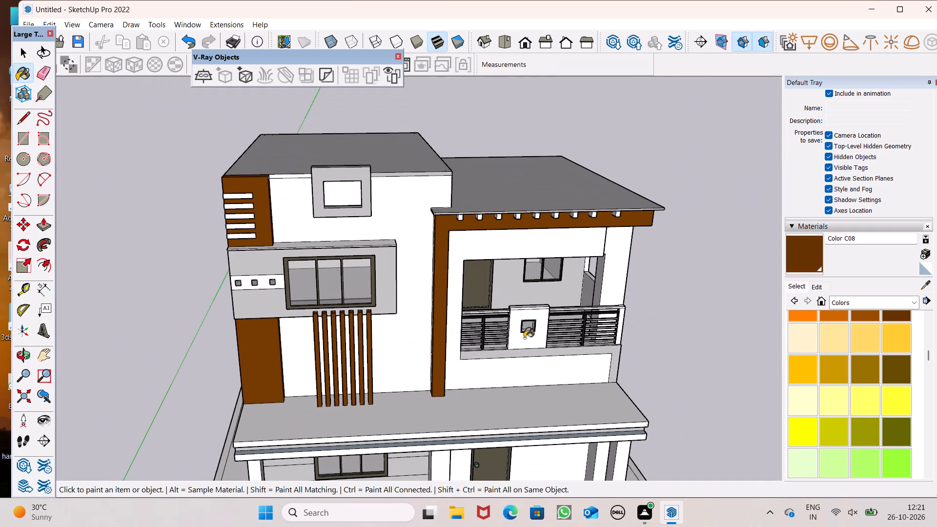
Edit Color C08 to a muted dark brown with RGB values 78, 67, 50.
left_click(813, 284)
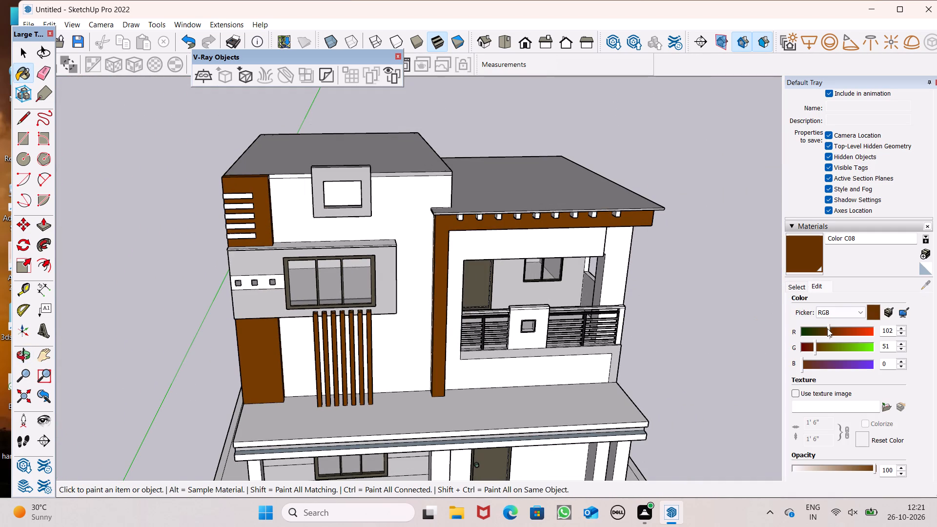
left_click_drag(826, 333, 825, 337)
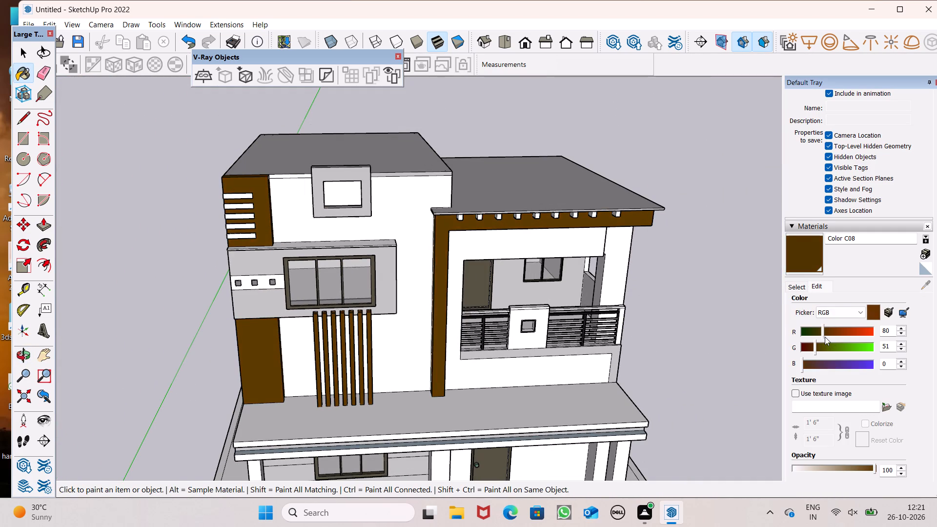
left_click_drag(825, 337, 824, 337)
left_click_drag(806, 364, 806, 363)
left_click_drag(806, 363, 817, 365)
left_click_drag(817, 346, 817, 346)
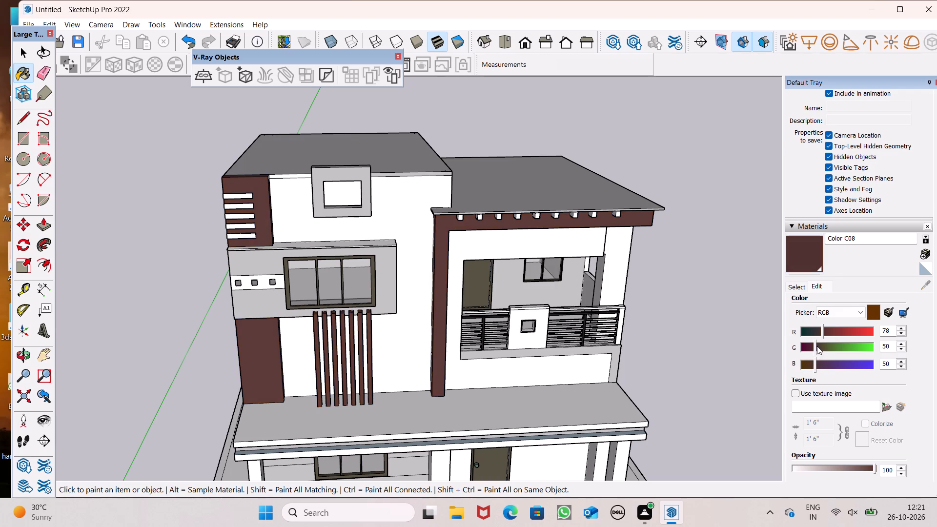
left_click_drag(817, 346, 821, 348)
left_click(821, 348)
Examine the recoloured house exterior from low and raised front viewpoints.
scroll(534, 324, "down", 3)
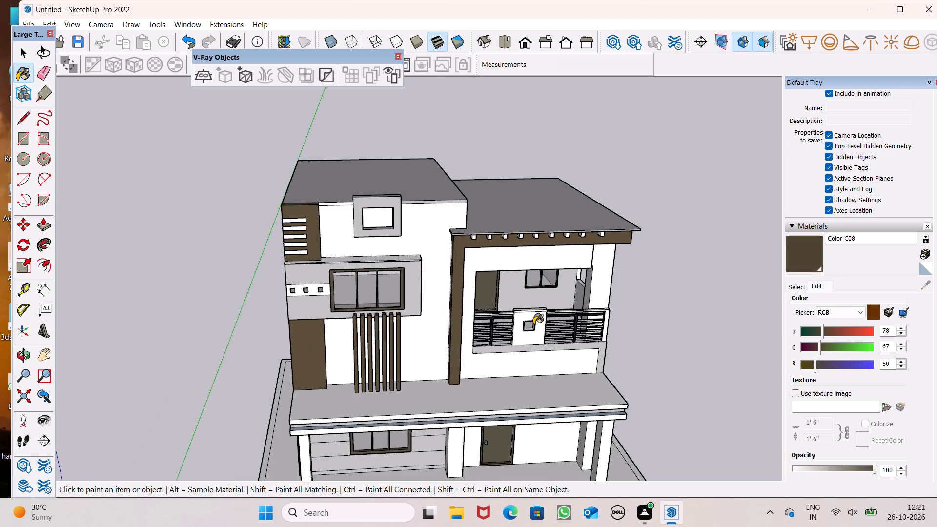
middle_click_drag(541, 354, 466, 226)
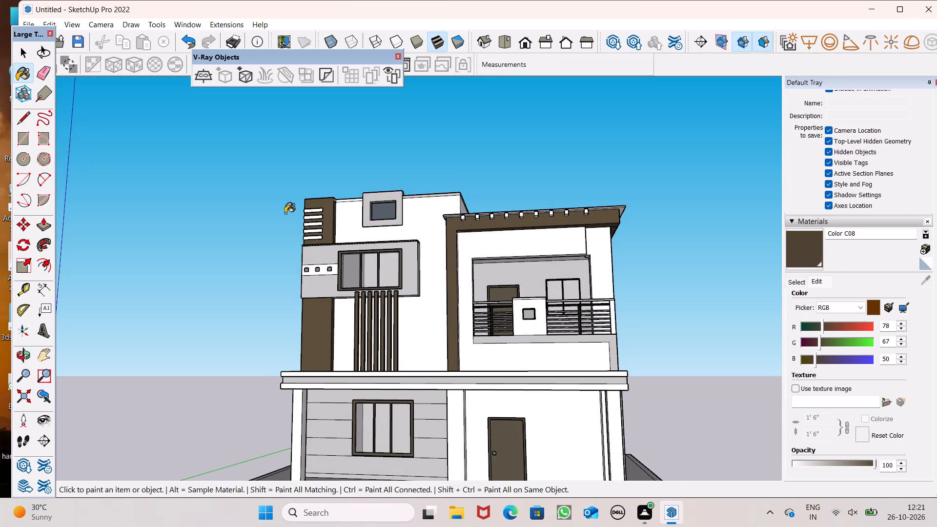
key("space")
scroll(415, 324, "down", 1)
scroll(490, 259, "down", 3)
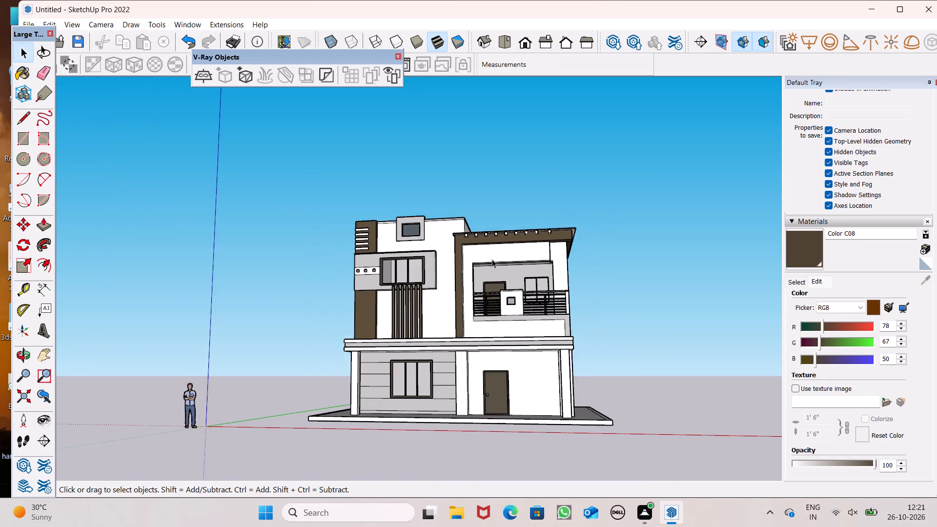
middle_click_drag(504, 271, 542, 359)
scroll(542, 359, "up", 3)
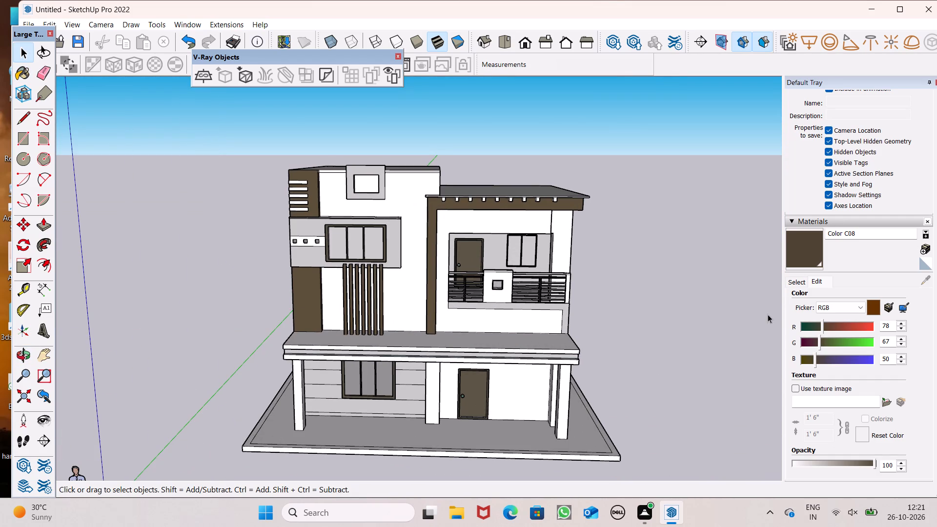
Return from editing Color C08 to the Colors swatch collection.
left_click(804, 280)
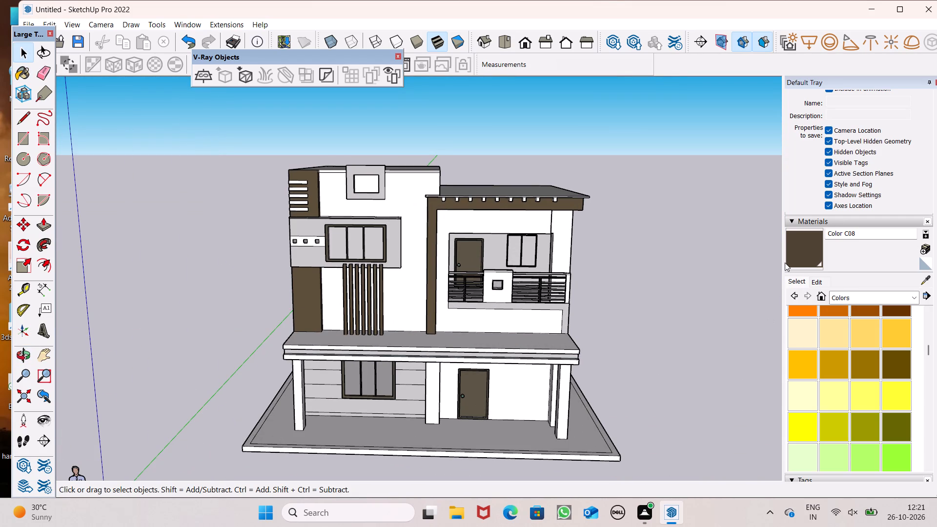
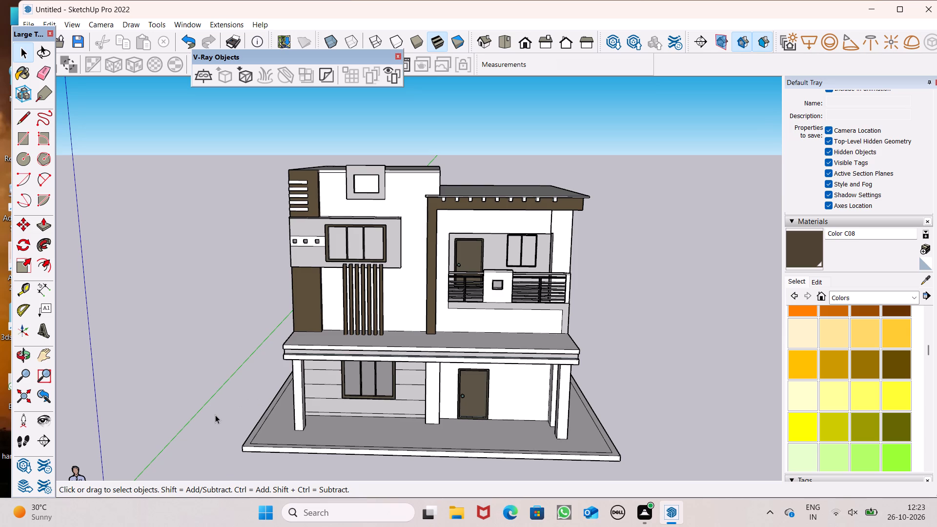
Examine the house exterior from the front, side, above and below for surfaces still without colour.
scroll(211, 343, "down", 2)
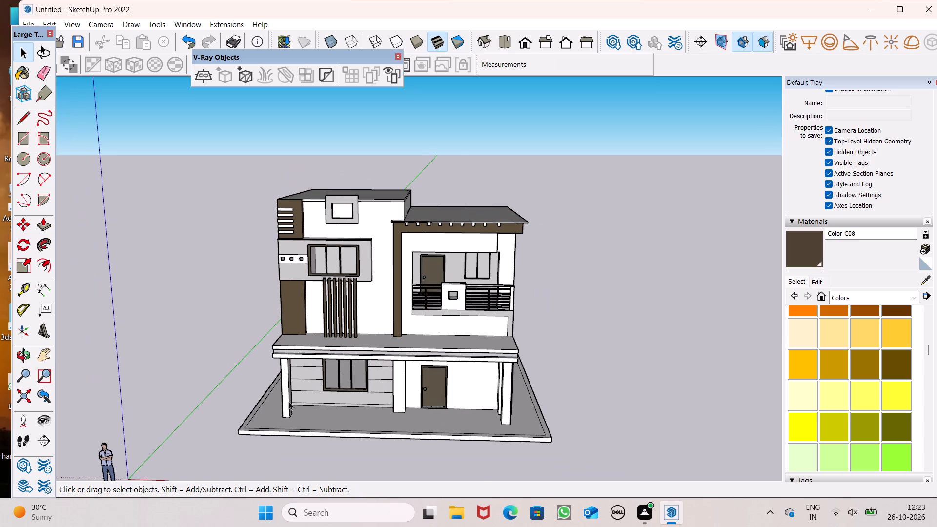
middle_click_drag(335, 392, 602, 346)
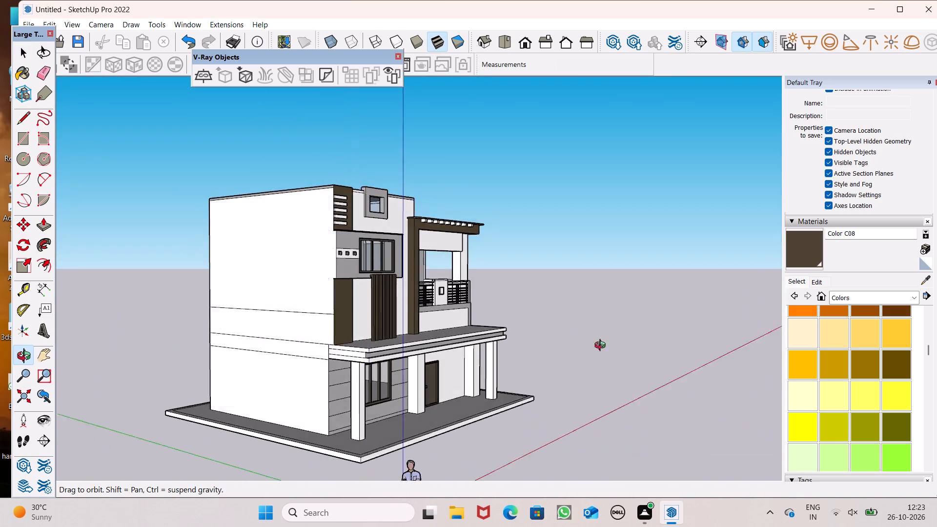
middle_click_drag(602, 346, 378, 417)
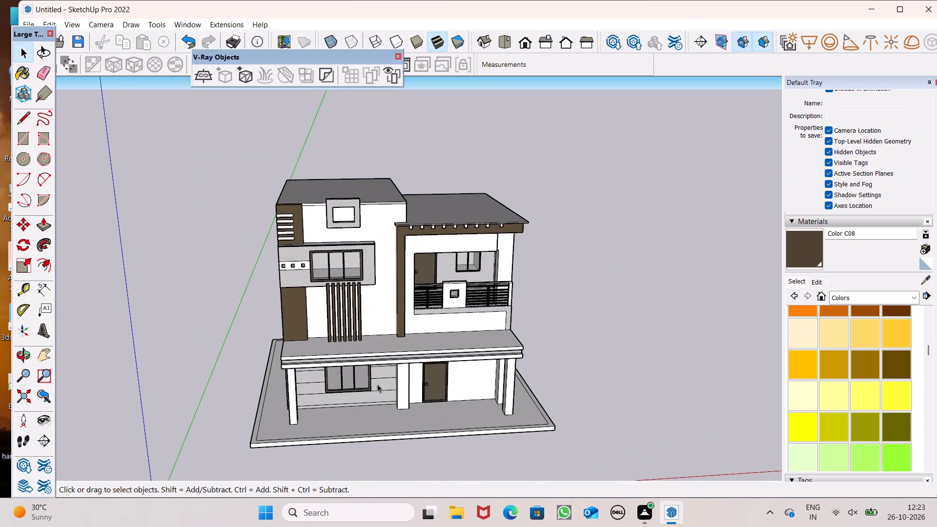
scroll(383, 365, "down", 1)
middle_click_drag(399, 358, 426, 466)
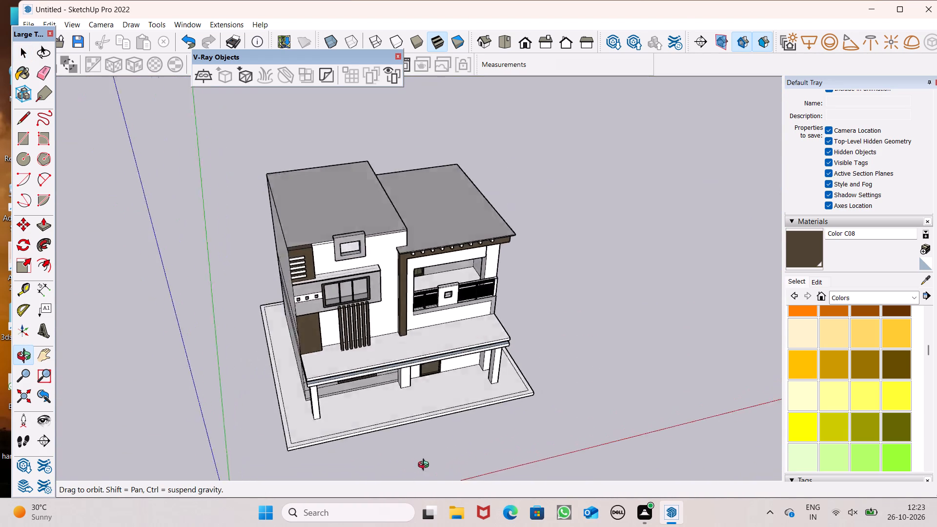
middle_click_drag(426, 466, 254, 75)
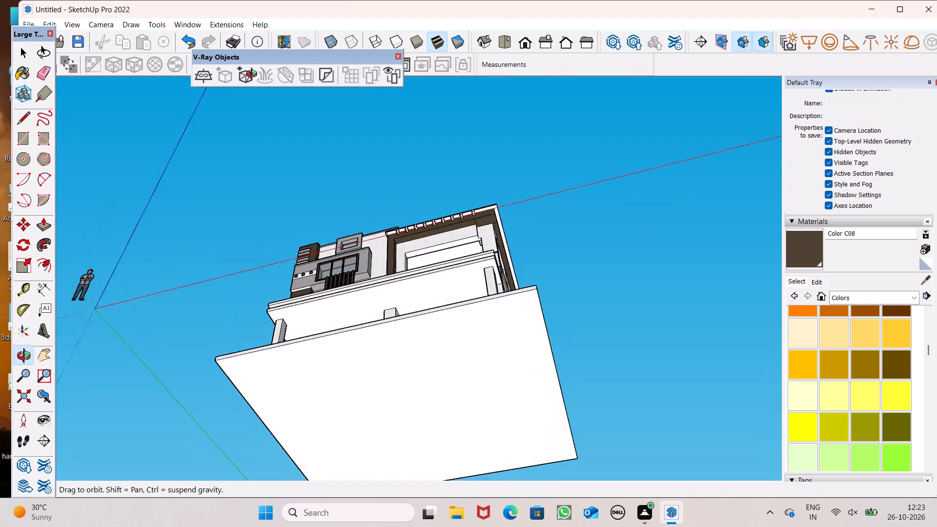
middle_click_drag(254, 75, 251, 76)
scroll(251, 76, "up", 1)
Paint the underside of the balcony roof overhang at its outer corner with grey Color M03.
scroll(838, 363, "down", 5)
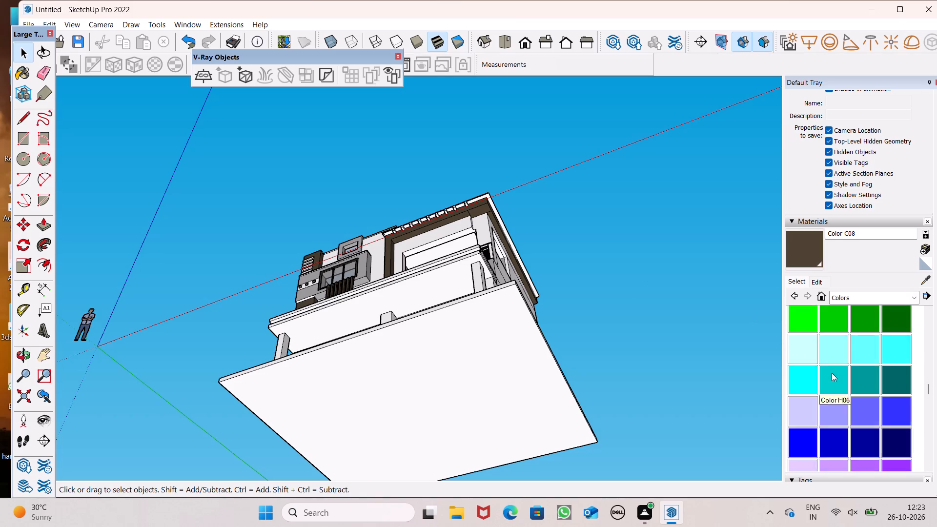
scroll(832, 373, "down", 5)
left_click(890, 311)
scroll(457, 222, "up", 7)
scroll(505, 175, "up", 7)
left_click(523, 162)
scroll(542, 171, "down", 3)
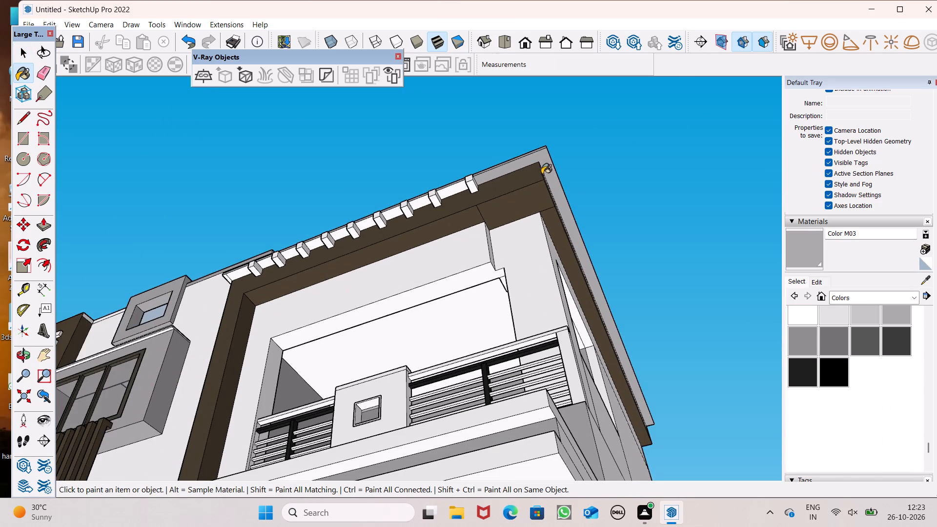
Paint the white underside strips between the roof brackets nearest the outer corner with Color M03.
scroll(484, 176, "up", 6)
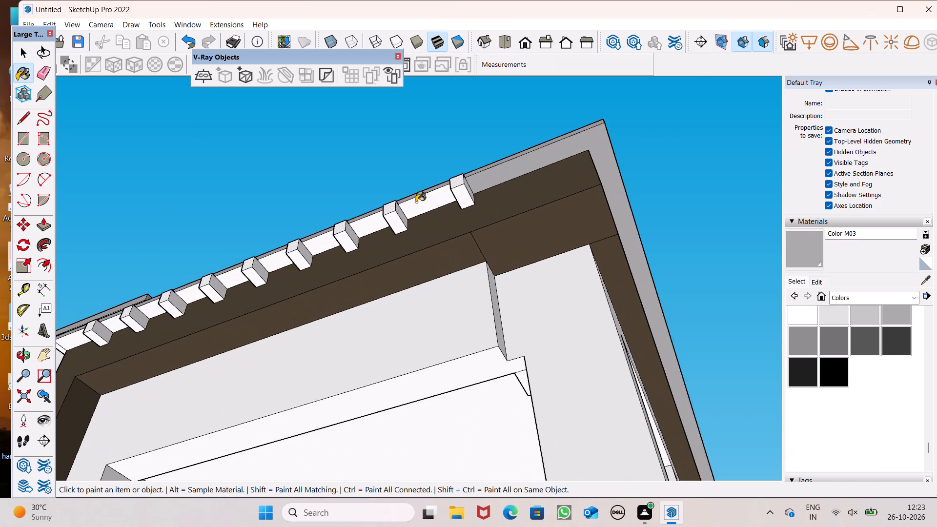
scroll(417, 203, "up", 4)
left_click(419, 204)
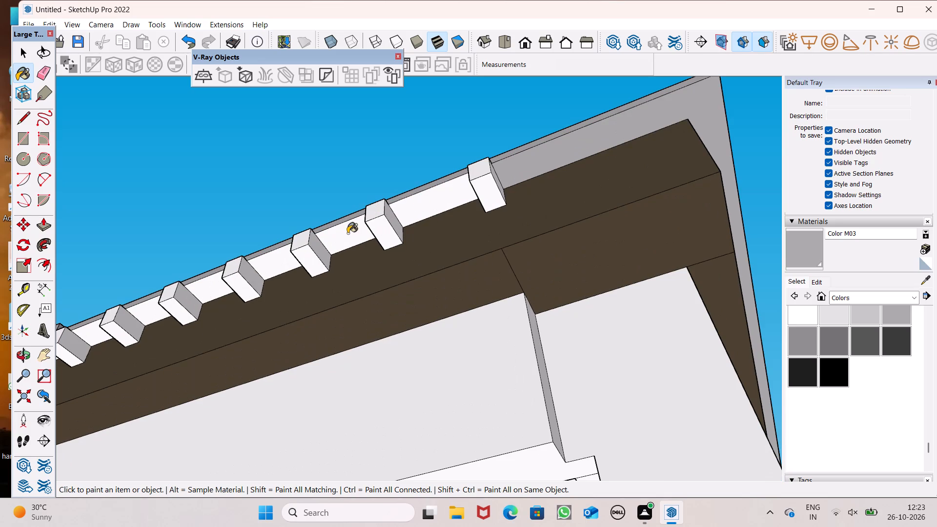
left_click(346, 233)
scroll(529, 175, "down", 4)
left_click(357, 236)
left_click(298, 255)
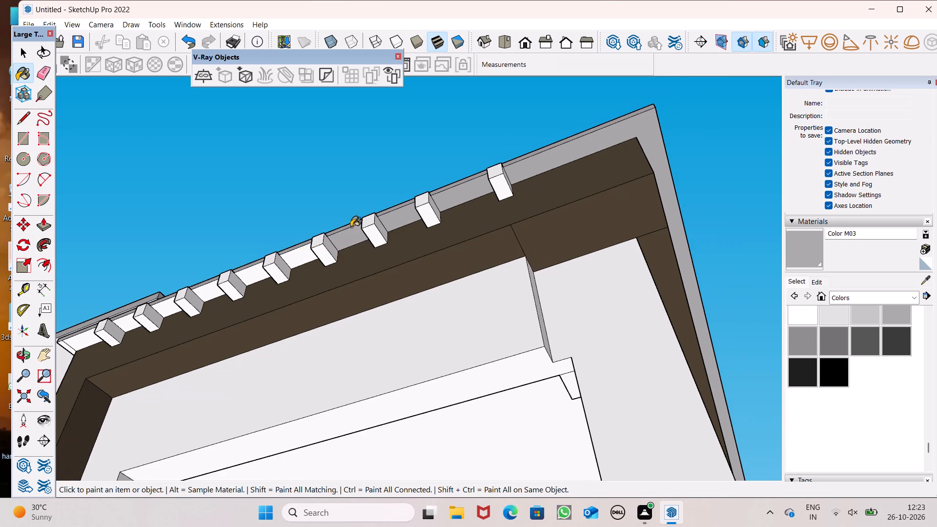
scroll(440, 157, "down", 4)
Paint the remaining white strips between the brackets, up to the overhang's inner end, with Color M03.
middle_click_drag(450, 174, 550, 108)
scroll(267, 254, "up", 6)
left_click_drag(199, 206, 204, 205)
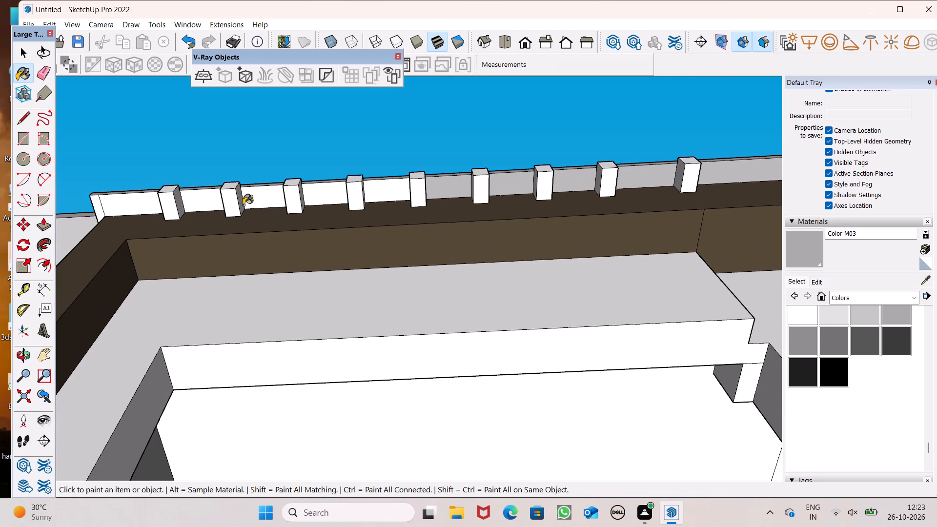
left_click(272, 199)
left_click(337, 197)
left_click(372, 192)
scroll(359, 192, "down", 3)
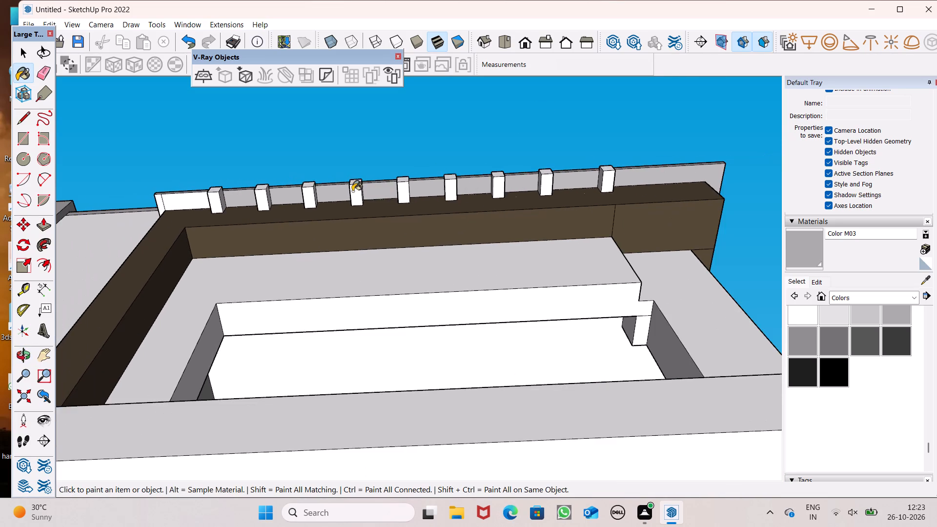
scroll(156, 204, "up", 5)
left_click_drag(156, 201, 164, 200)
left_click(193, 193)
Erase the stray seam edge on the roof overhang's underside beside the brown column.
scroll(193, 193, "down", 5)
middle_click_drag(200, 228, 480, 307)
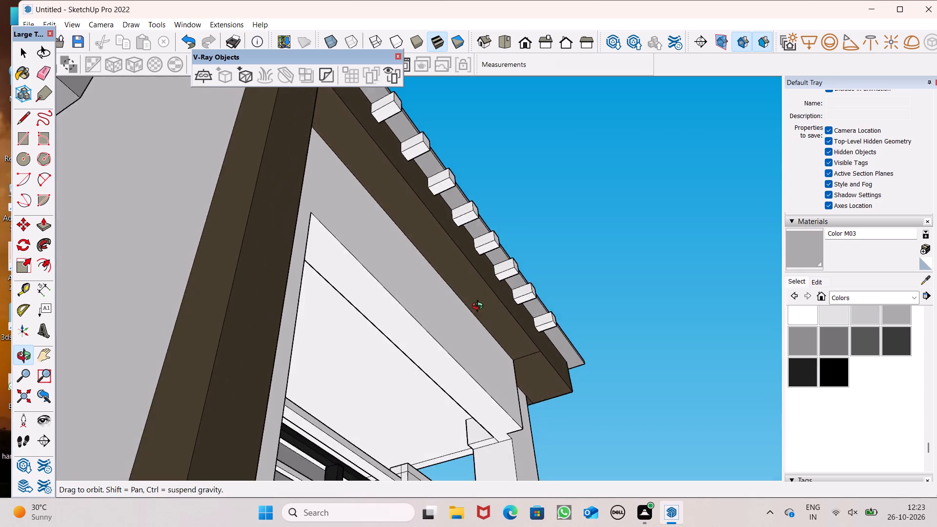
middle_click_drag(480, 307, 477, 314)
scroll(431, 270, "down", 7)
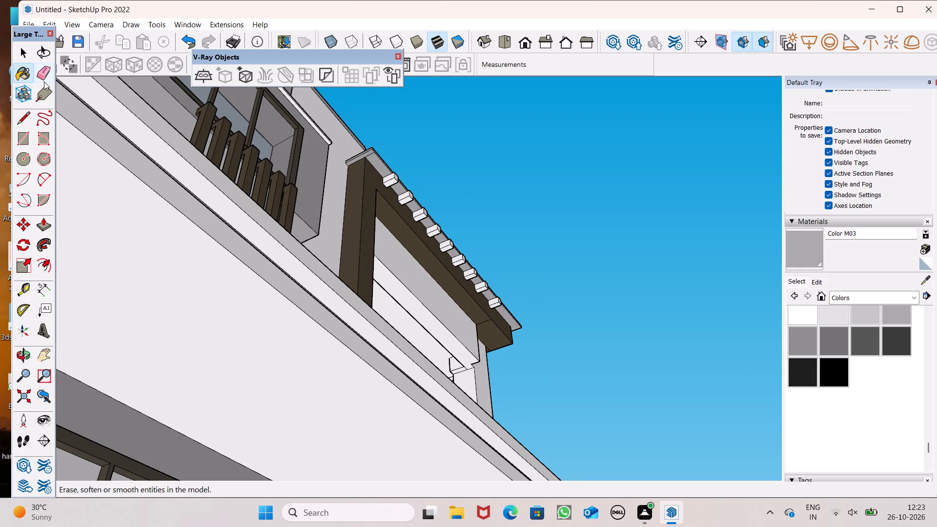
left_click(43, 81)
scroll(325, 79, "up", 5)
scroll(420, 142, "up", 13)
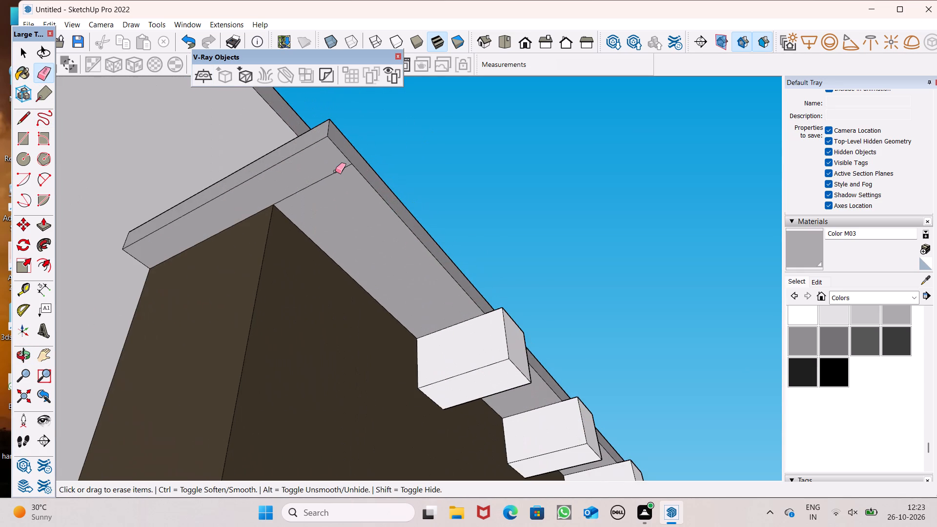
left_click_drag(333, 171, 339, 169)
scroll(485, 154, "down", 7)
Paint the ledge above the projecting upper-floor window box with Color M03, covering its top, front and near-end faces.
left_click(811, 255)
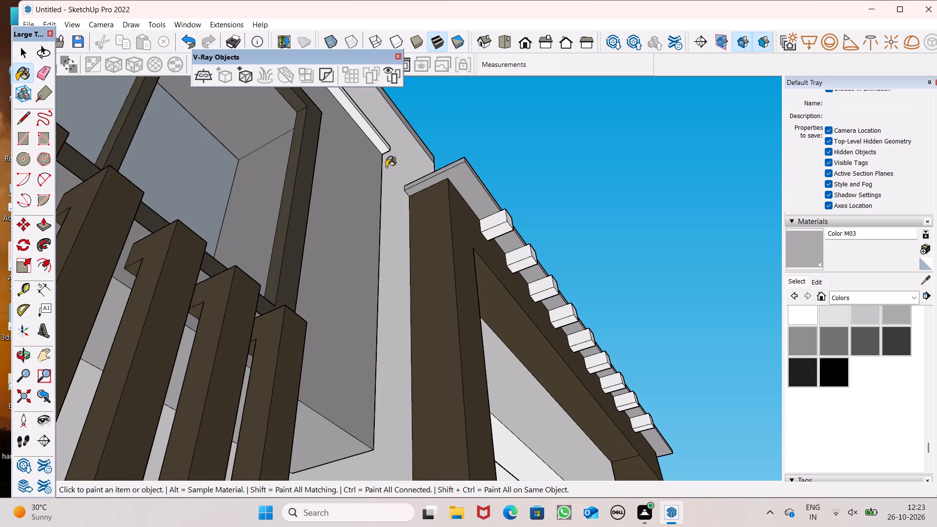
scroll(375, 147, "up", 5)
left_click(367, 131)
scroll(388, 129, "down", 4)
middle_click_drag(420, 160, 281, 391)
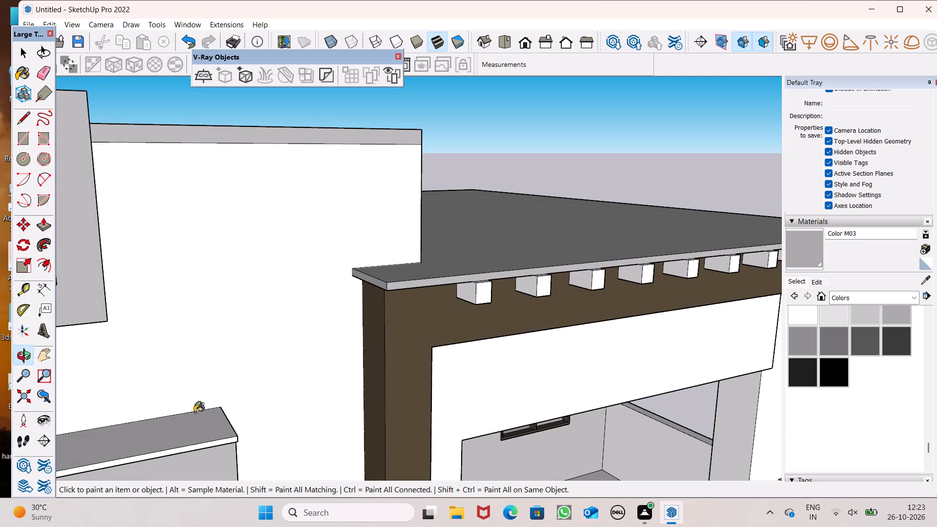
scroll(175, 429, "up", 6)
middle_click(175, 429)
left_click(188, 455)
left_click(224, 466)
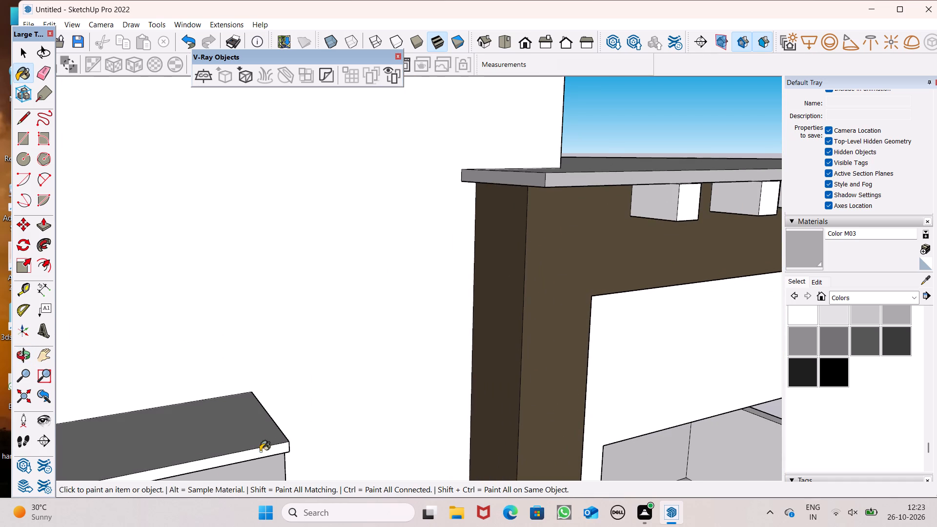
scroll(308, 399, "down", 5)
scroll(304, 424, "up", 1)
middle_click_drag(254, 407, 59, 344)
scroll(147, 345, "up", 6)
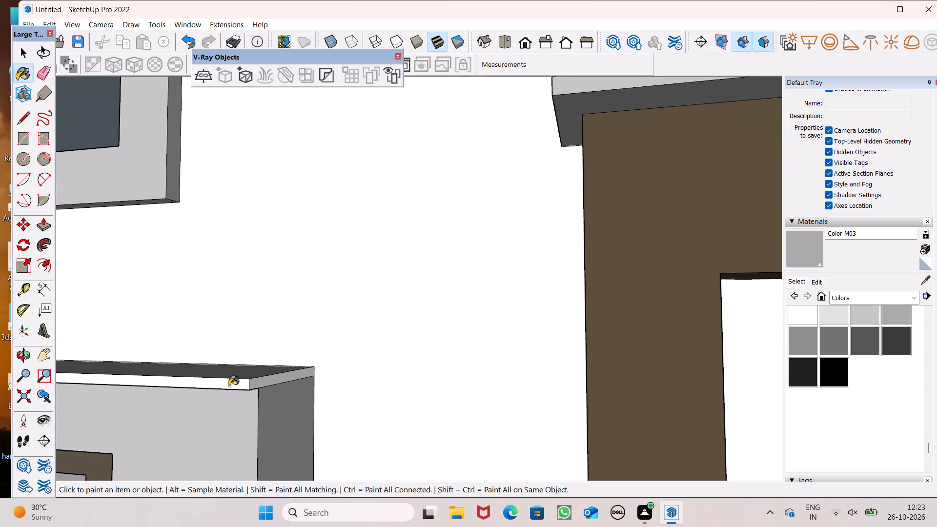
left_click(230, 386)
left_click(276, 388)
Paint the white end face of the window box ledge at the outer side wall with Color M03.
scroll(337, 328, "down", 13)
scroll(319, 272, "down", 2)
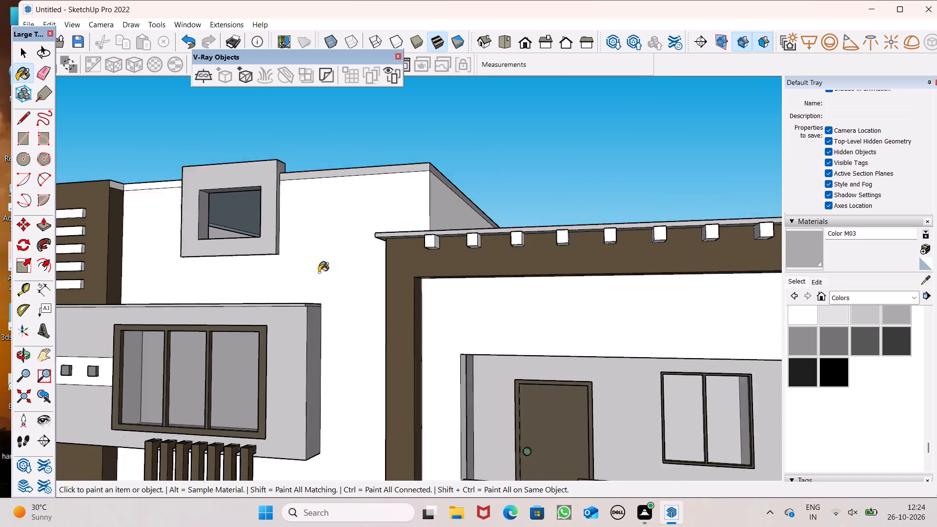
scroll(319, 272, "down", 3)
middle_click_drag(306, 337, 775, 356)
scroll(609, 339, "up", 4)
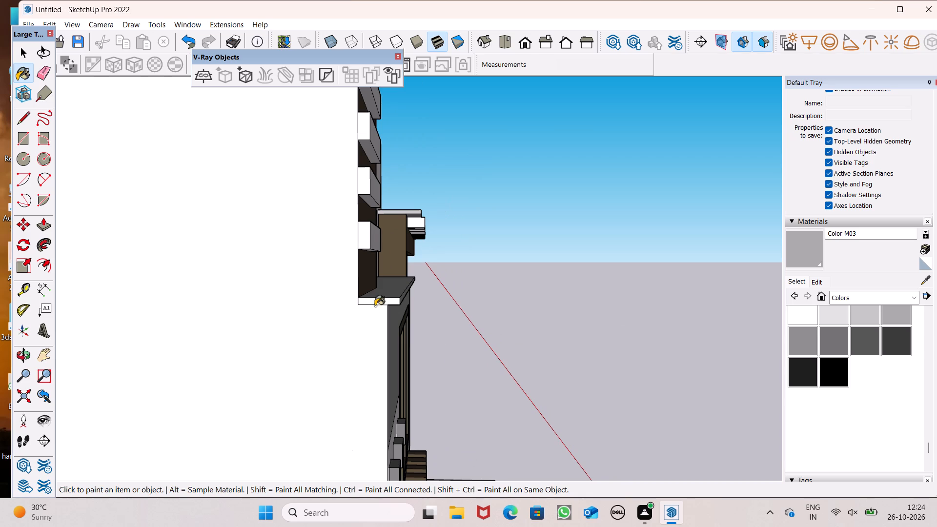
left_click(376, 305)
scroll(376, 288, "down", 1)
scroll(376, 298, "up", 6)
left_click(385, 302)
scroll(388, 290, "down", 4)
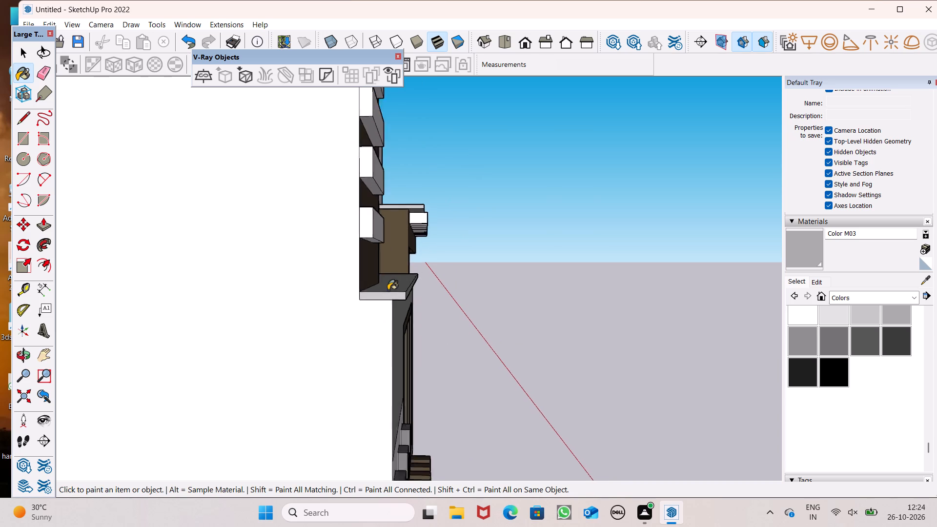
Examine the painted house exterior from the side, front and raised front viewpoints.
scroll(388, 290, "down", 3)
middle_click_drag(388, 289, 196, 309)
scroll(388, 289, "up", 1)
scroll(349, 257, "down", 7)
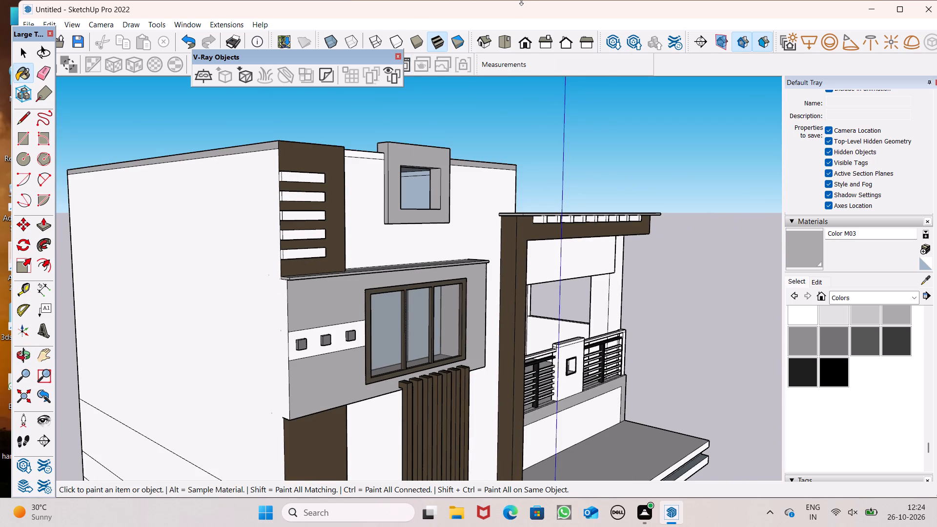
scroll(455, 91, "down", 6)
middle_click_drag(390, 238, 333, 267)
scroll(390, 238, "up", 1)
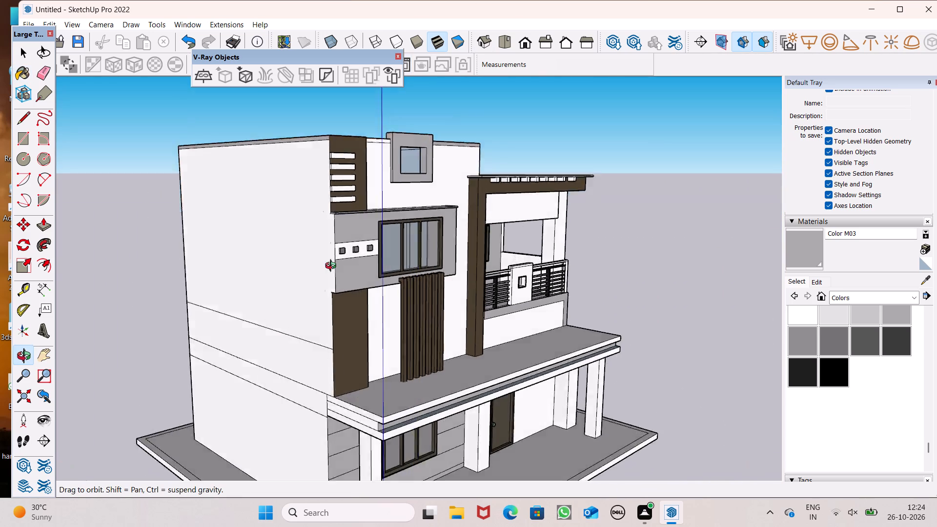
middle_click_drag(333, 267, 230, 268)
scroll(247, 149, "down", 4)
middle_click_drag(398, 304, 295, 304)
scroll(337, 283, "up", 1)
middle_click_drag(292, 282, 339, 288)
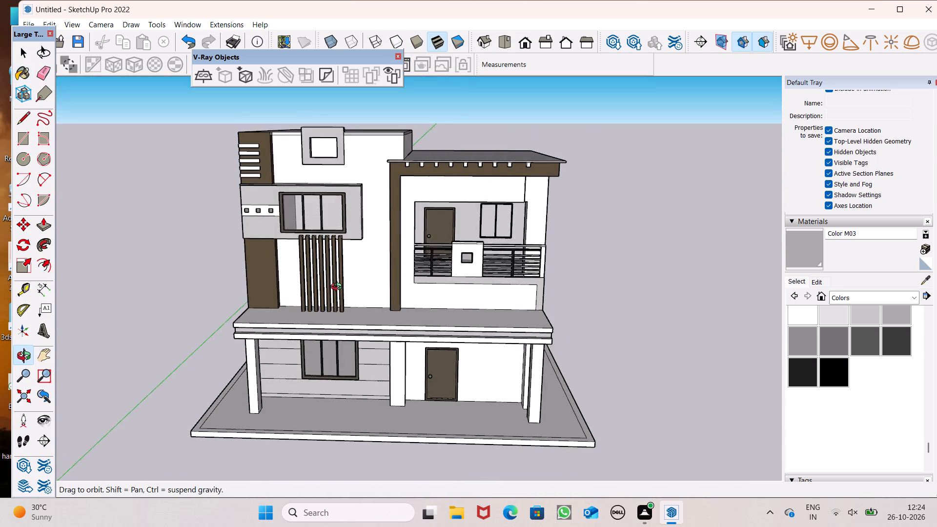
middle_click_drag(339, 288, 337, 350)
scroll(16, 122, "up", 3)
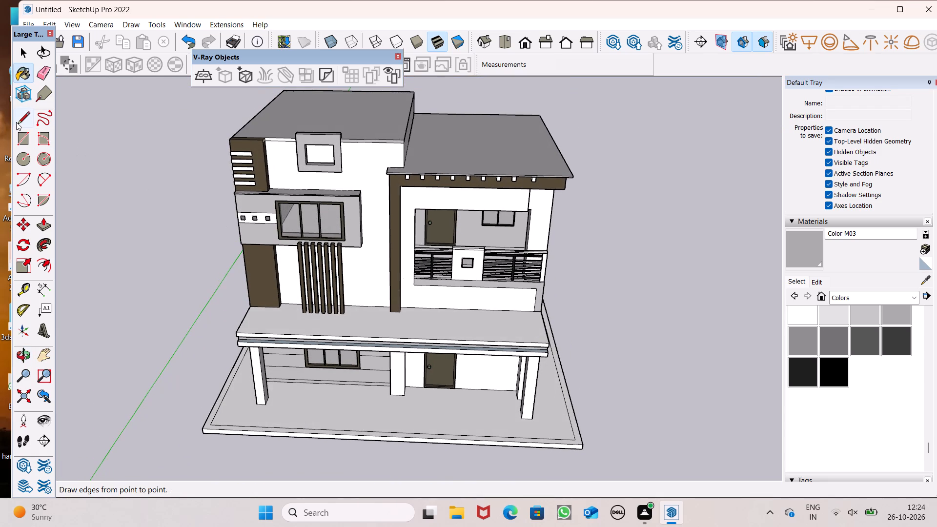
scroll(16, 122, "up", 3)
scroll(95, 118, "down", 4)
Draw an upright square with the Rectangle tool in the empty space beside the house.
left_click(23, 142)
scroll(351, 155, "down", 2)
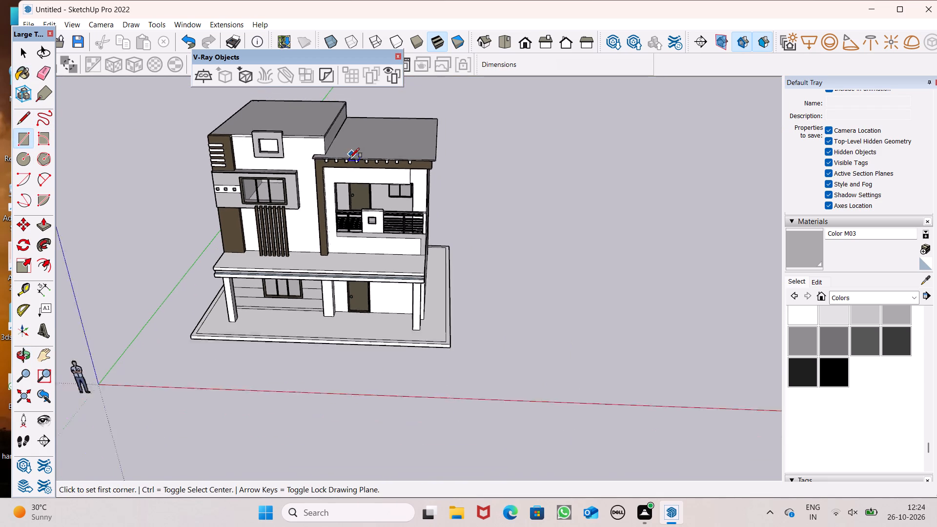
scroll(350, 158, "down", 2)
middle_click_drag(495, 271, 498, 246)
scroll(525, 270, "up", 5)
middle_click_drag(529, 284, 519, 242)
scroll(519, 242, "up", 2)
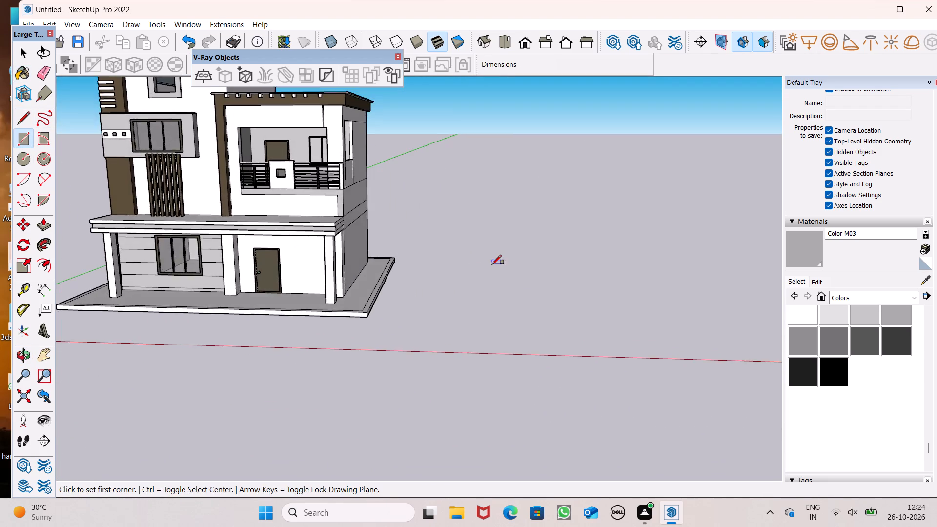
scroll(492, 264, "up", 2)
middle_click_drag(493, 278, 499, 220)
scroll(501, 226, "up", 1)
left_click_drag(435, 190, 442, 202)
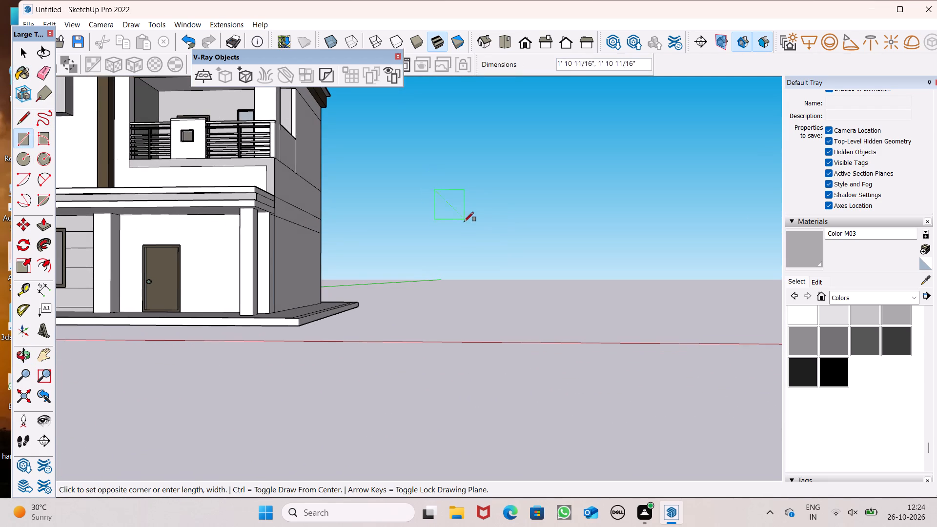
left_click(475, 227)
Offset the upright square's outline inward to form a narrow border frame around an inner panel.
scroll(478, 221, "up", 7)
scroll(448, 200, "down", 3)
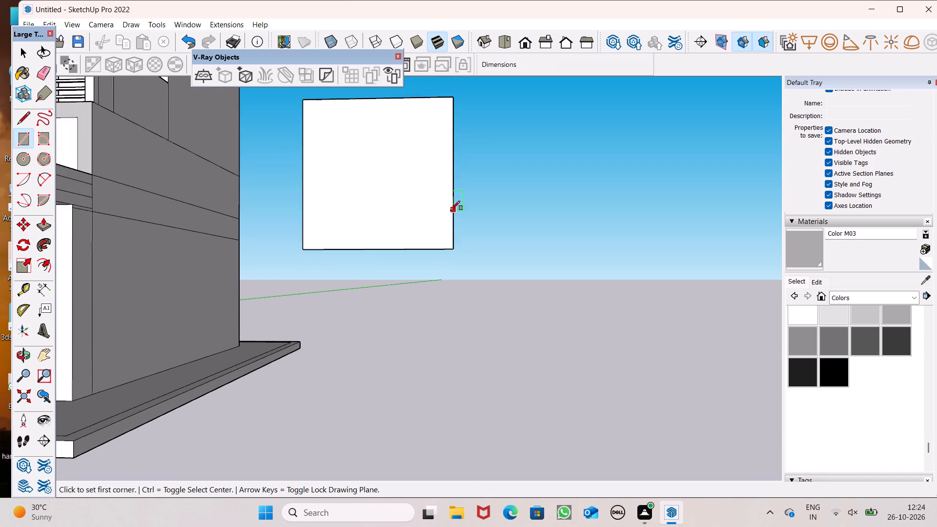
middle_click_drag(452, 210, 456, 239)
scroll(445, 175, "up", 3)
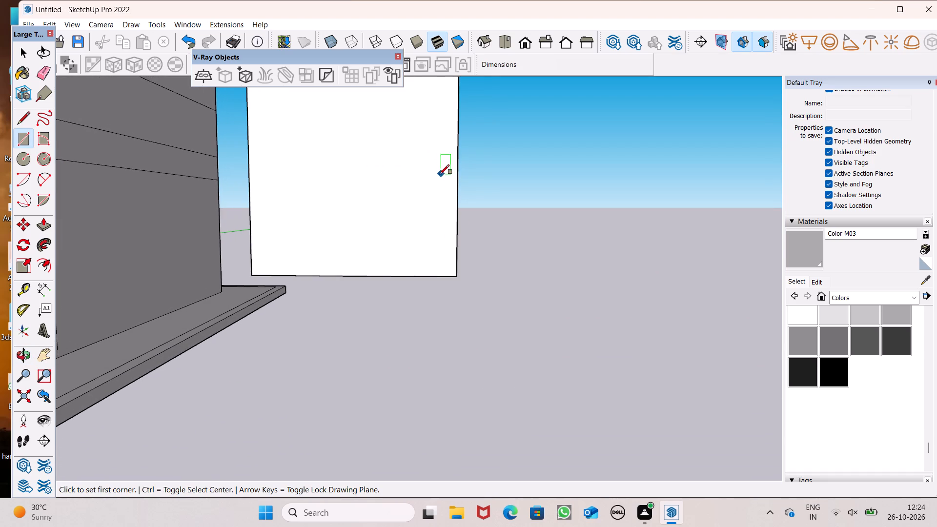
scroll(410, 233, "down", 17)
scroll(424, 271, "down", 6)
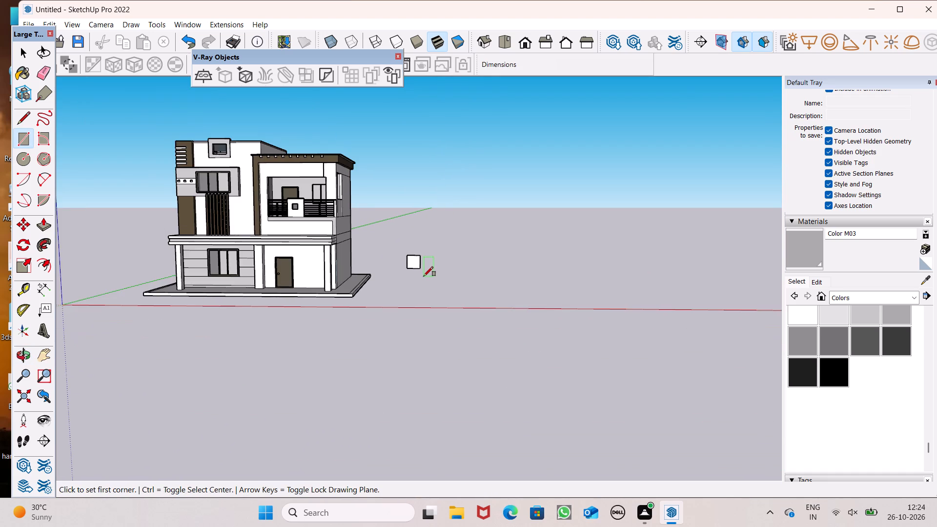
scroll(416, 268, "up", 13)
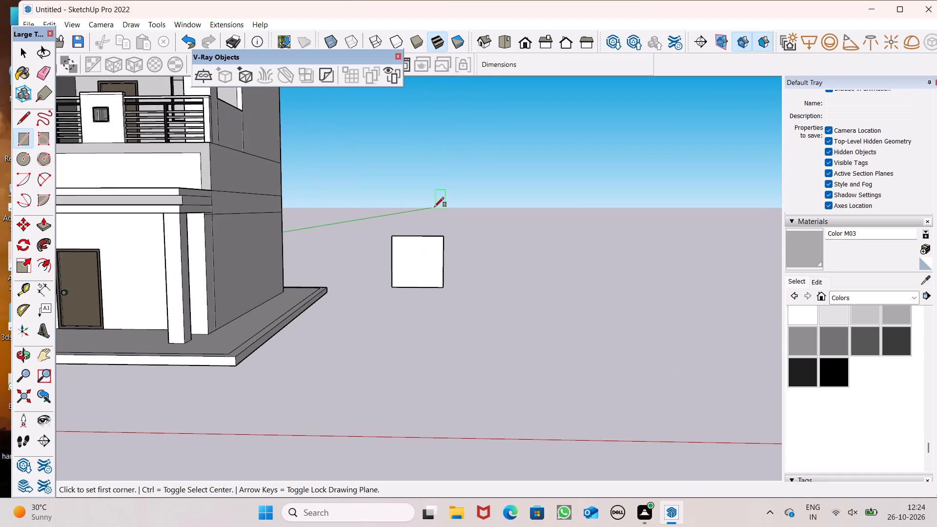
scroll(434, 207, "up", 3)
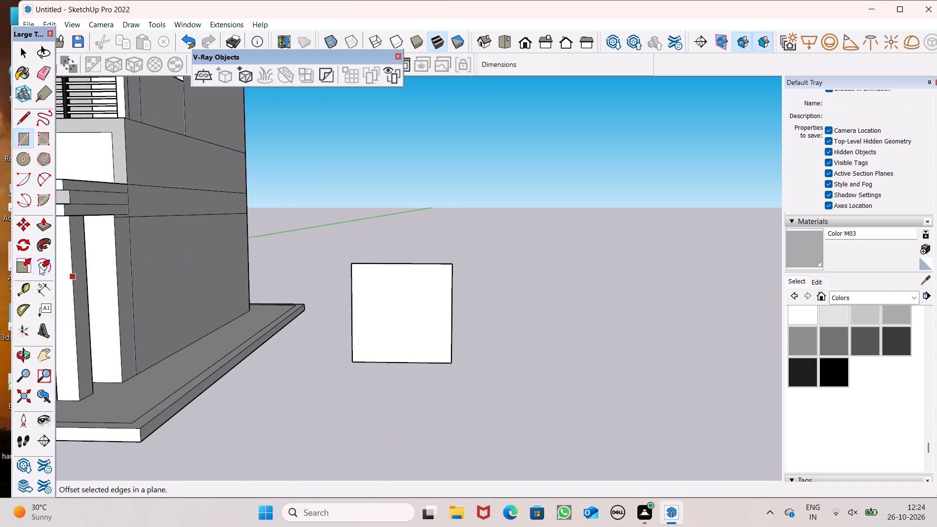
left_click(47, 265)
scroll(365, 277, "up", 3)
left_click_drag(372, 275, 373, 274)
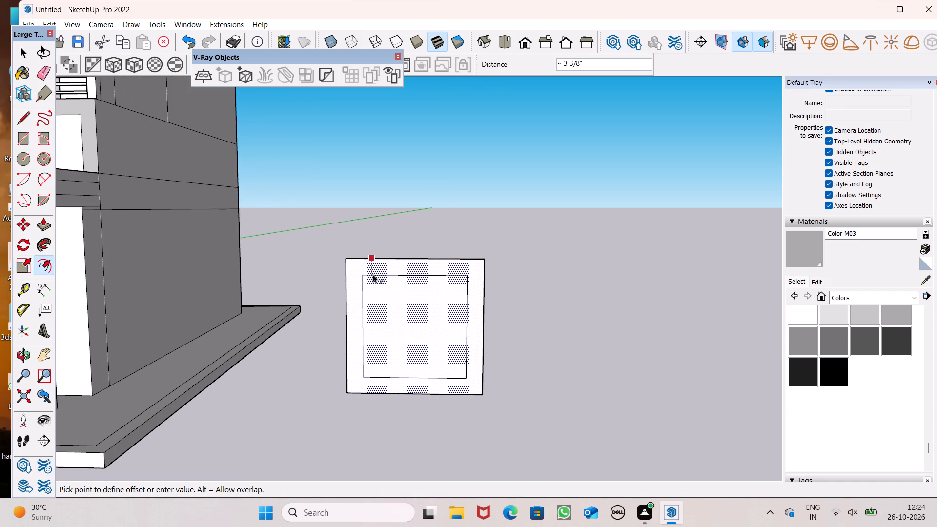
left_click_drag(373, 274, 358, 268)
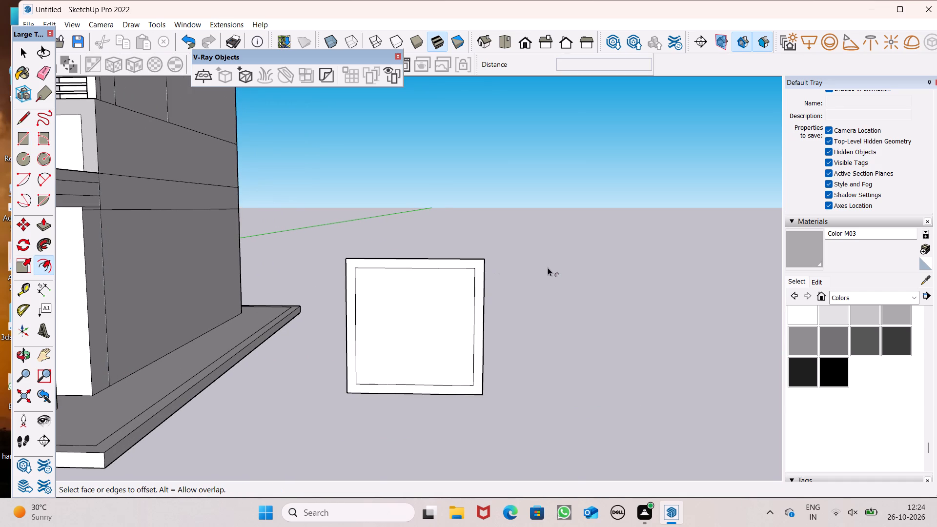
key("space")
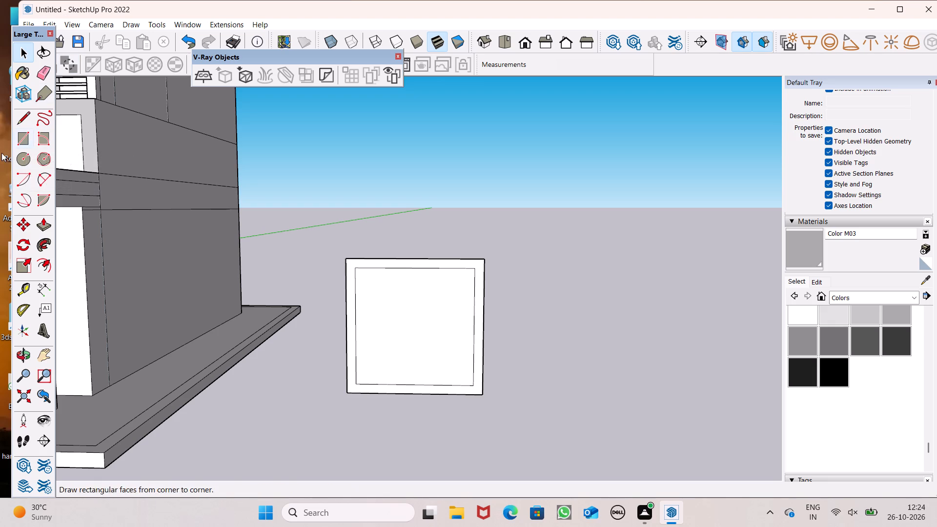
Draw a thin horizontal rectangular strip spanning the full width of the inner panel in its upper part.
left_click(30, 136)
scroll(346, 322, "up", 3)
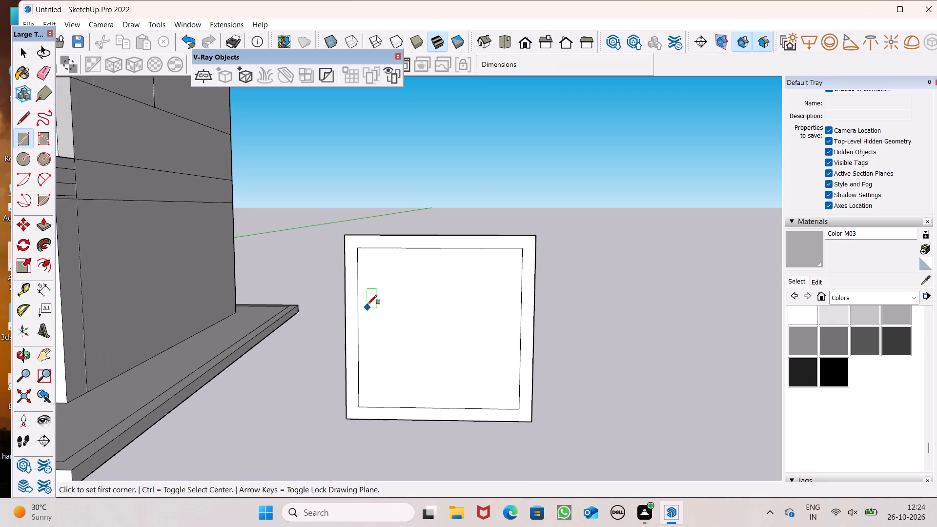
scroll(355, 295, "up", 2)
left_click(359, 284)
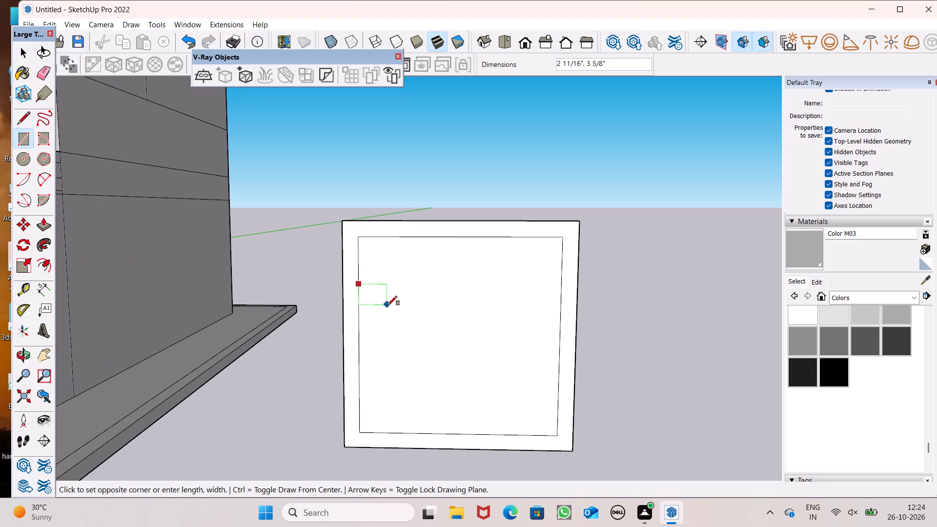
left_click(559, 302)
key("space")
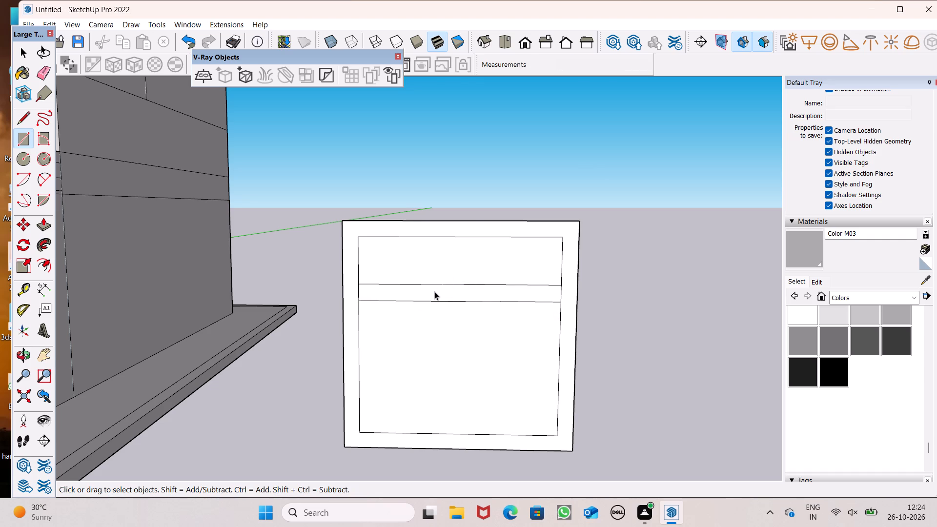
Move the horizontal strip, including its bounding edges, slightly upward within the inner panel.
scroll(433, 290, "down", 1)
double_click(447, 292)
key("m")
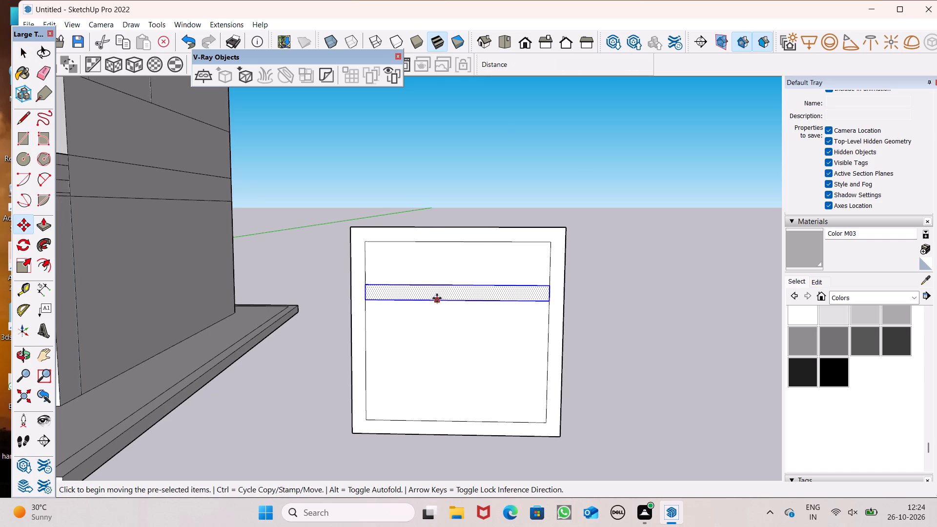
key("Return")
scroll(448, 309, "up", 2)
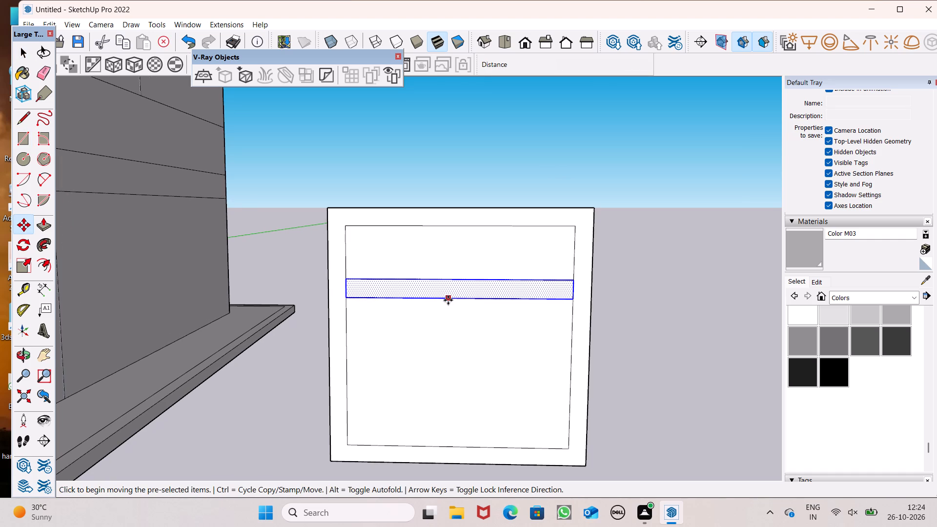
left_click_drag(448, 300, 448, 287)
Copy the strip twice straight down the inner panel, at spacings of about 6 5/16" and 6 1/8".
left_click_drag(448, 288, 448, 295)
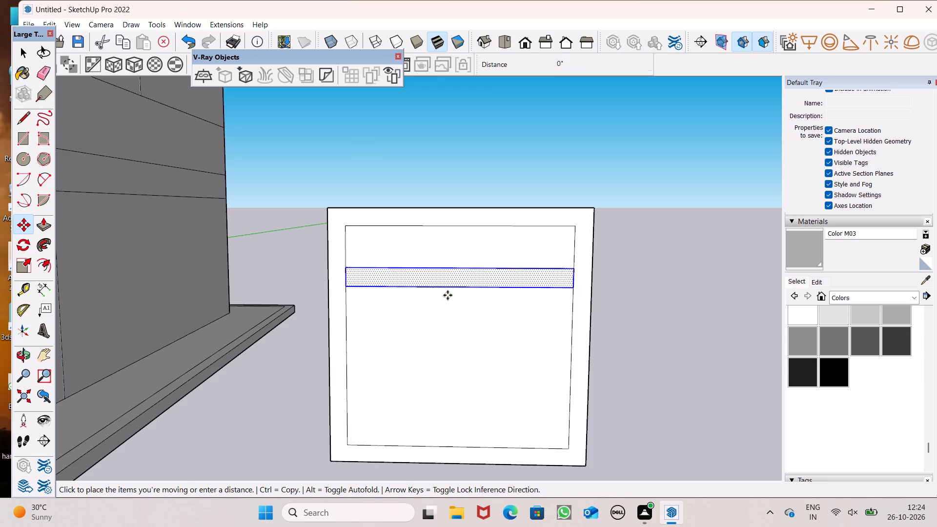
left_click_drag(448, 295, 442, 342)
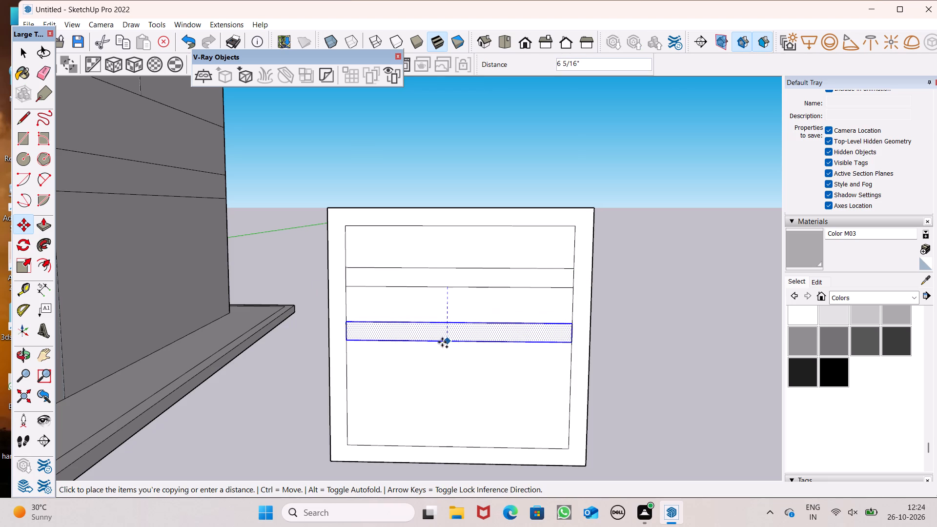
left_click_drag(442, 342, 443, 342)
left_click_drag(451, 344, 451, 365)
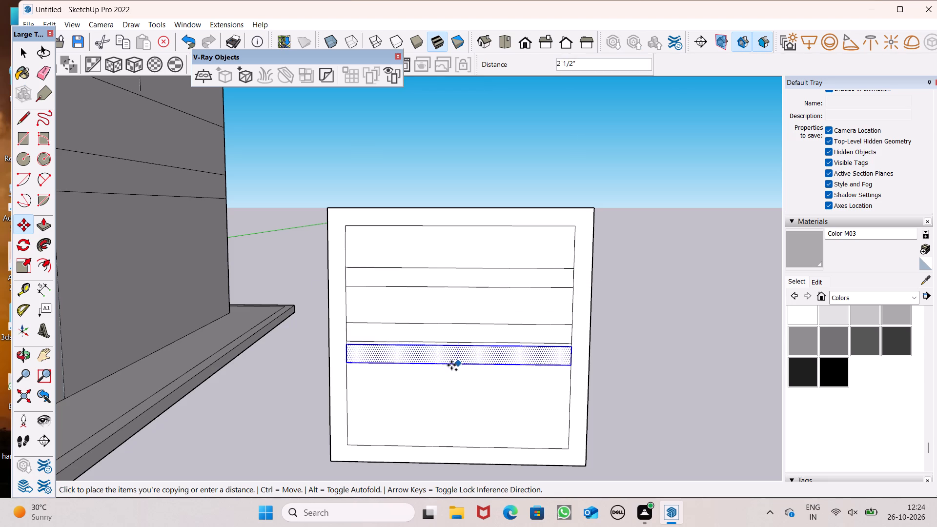
left_click_drag(451, 365, 451, 395)
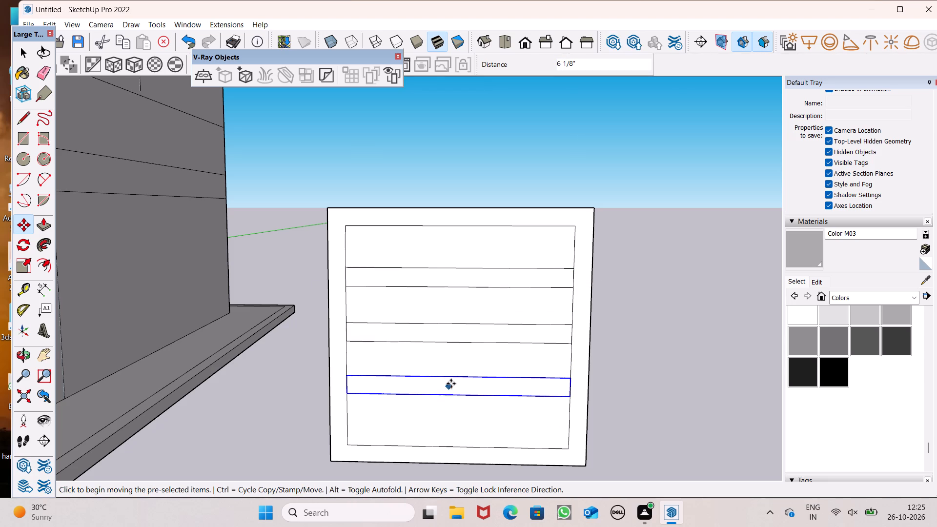
key("space")
left_click(658, 368)
Pull the top strip outward about 3 3/16" with Push/Pull to make a projecting bar.
scroll(579, 306, "down", 4)
middle_click_drag(576, 324, 628, 356)
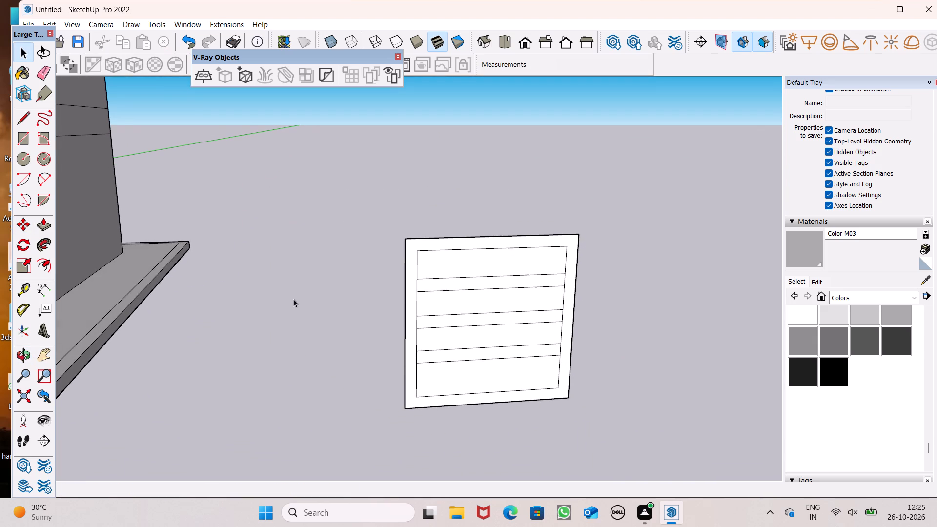
left_click(47, 220)
scroll(292, 199, "down", 3)
middle_click_drag(357, 249, 421, 297)
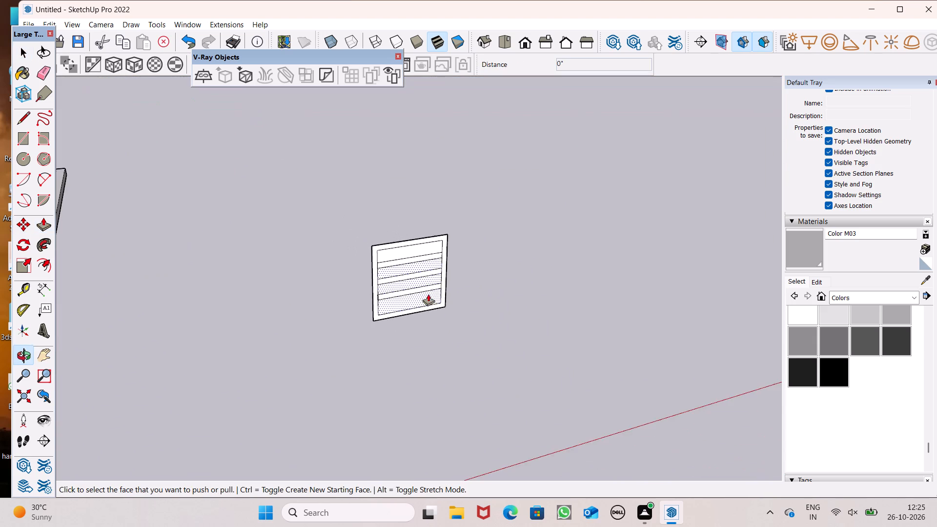
scroll(392, 271, "up", 12)
scroll(351, 242, "up", 4)
middle_click_drag(357, 244, 392, 261)
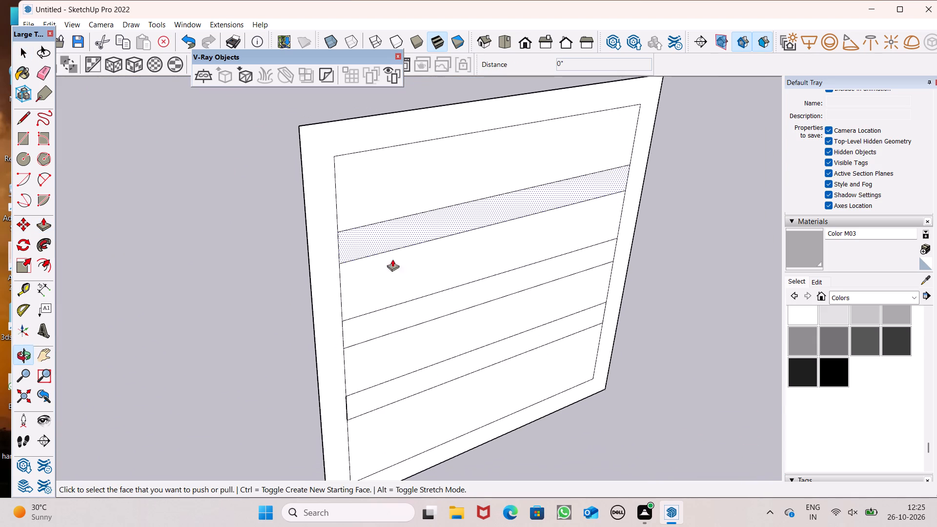
left_click_drag(358, 250, 382, 271)
scroll(381, 284, "down", 4)
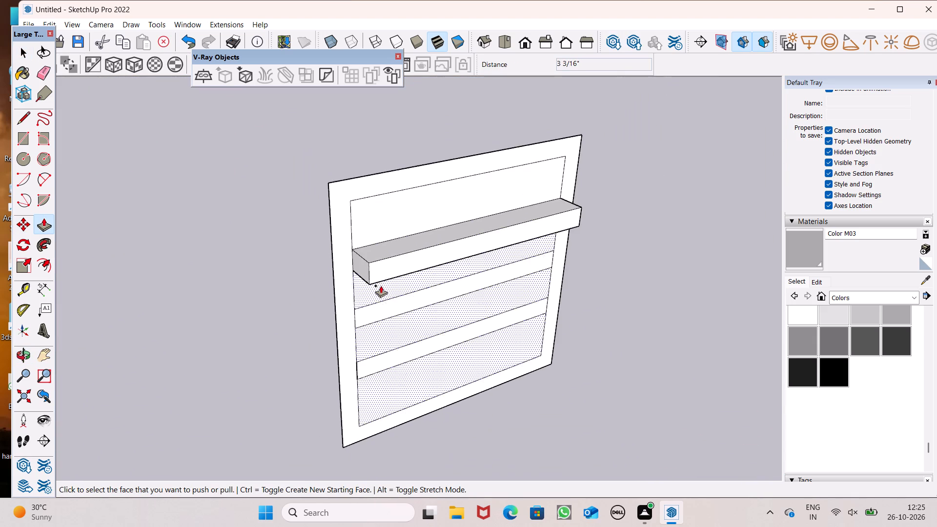
Pull the middle and bottom strips outward to the same depth as the top bar.
middle_click_drag(383, 309, 448, 310)
scroll(396, 313, "up", 4)
left_click_drag(389, 313, 395, 285)
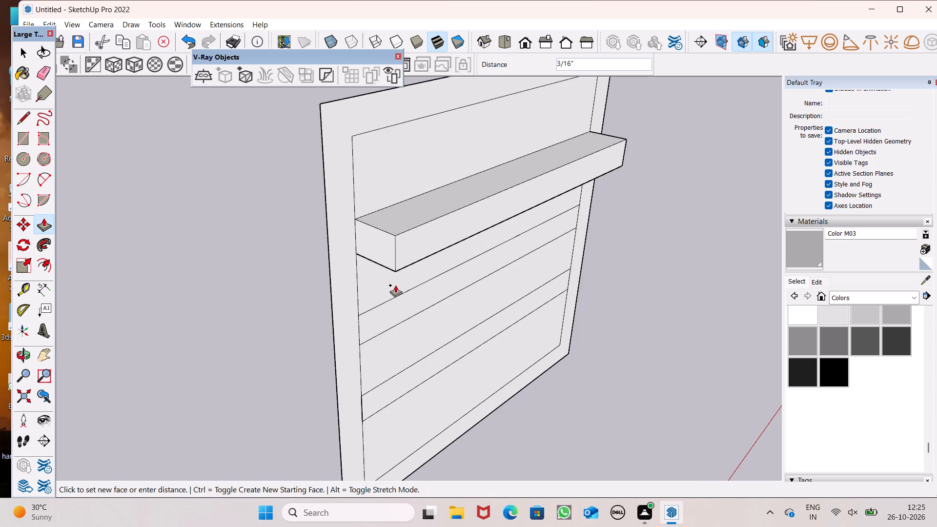
left_click_drag(395, 285, 395, 273)
left_click_drag(379, 396, 394, 379)
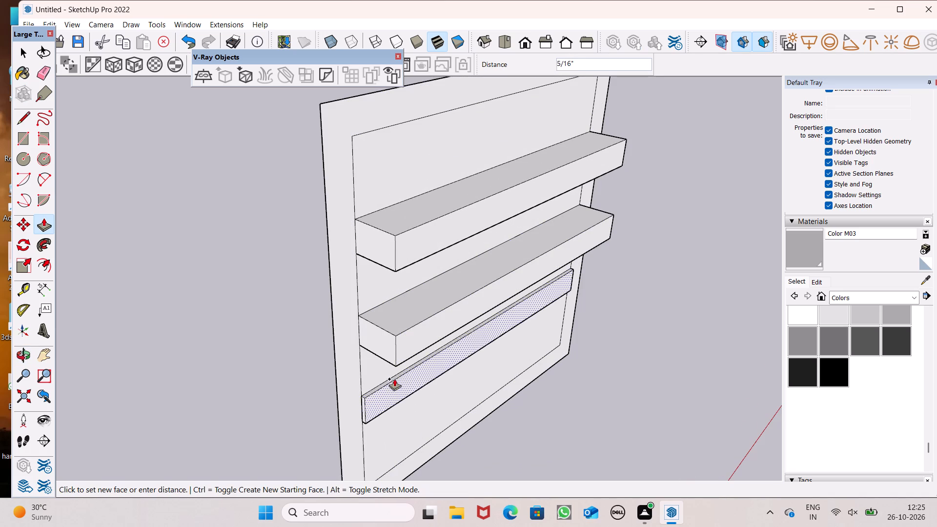
left_click_drag(394, 379, 395, 368)
key("space")
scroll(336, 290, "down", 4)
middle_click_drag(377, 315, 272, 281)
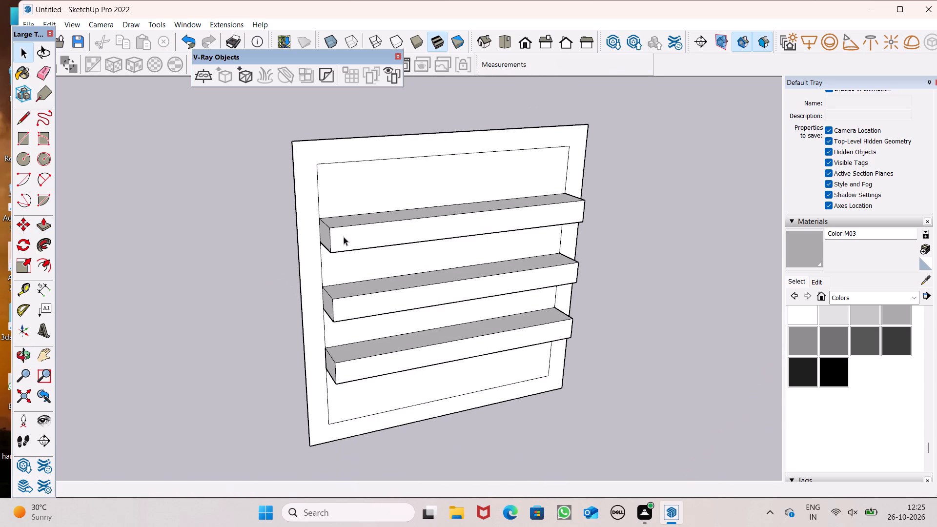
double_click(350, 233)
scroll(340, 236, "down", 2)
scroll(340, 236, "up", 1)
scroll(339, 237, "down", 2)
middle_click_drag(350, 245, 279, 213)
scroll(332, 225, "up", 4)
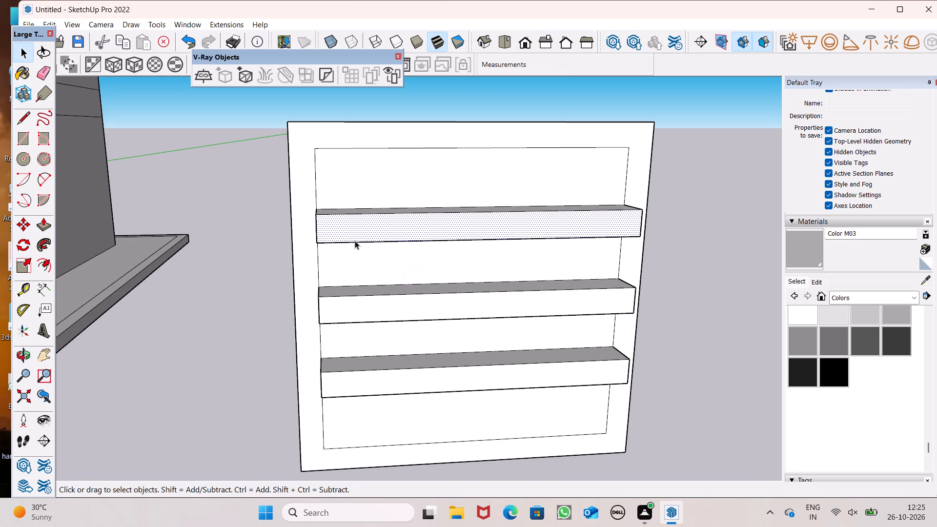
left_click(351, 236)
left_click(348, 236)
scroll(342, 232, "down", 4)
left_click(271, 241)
Select the top bar's front face with its edges and scale its height to about 0.20 toward its lower edge.
scroll(451, 247, "up", 1)
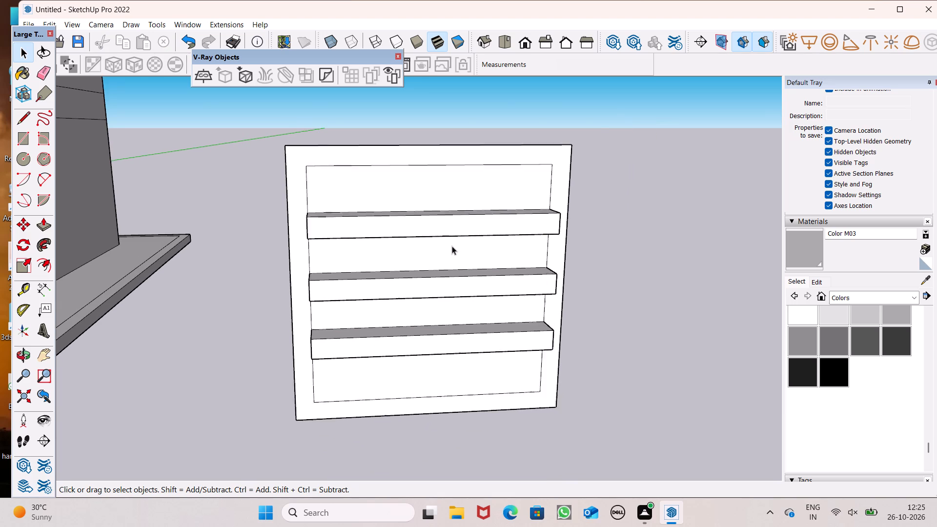
scroll(452, 246, "up", 3)
left_click(437, 221)
left_click(434, 218)
double_click(430, 216)
scroll(414, 221, "down", 3)
middle_click_drag(411, 223, 410, 223)
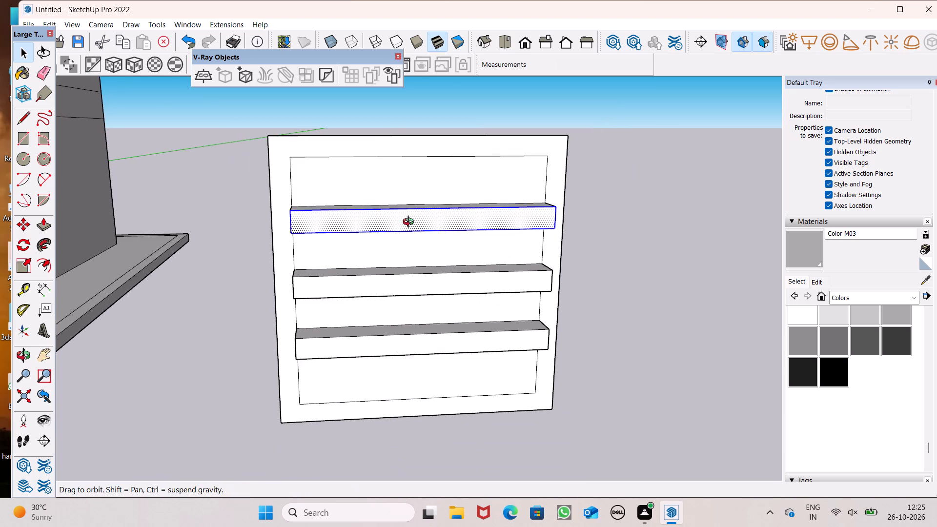
middle_click_drag(410, 223, 389, 223)
left_click(34, 261)
left_click(19, 266)
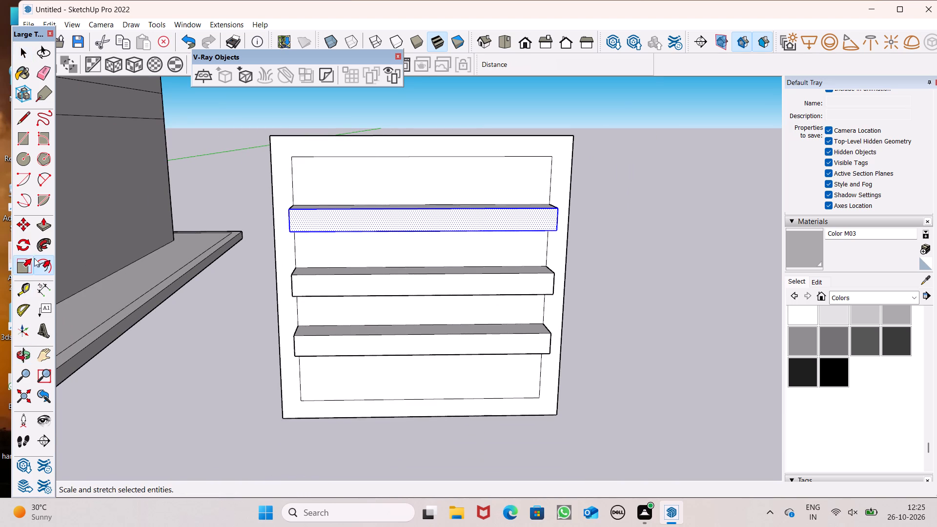
scroll(369, 202, "up", 5)
scroll(446, 242, "up", 4)
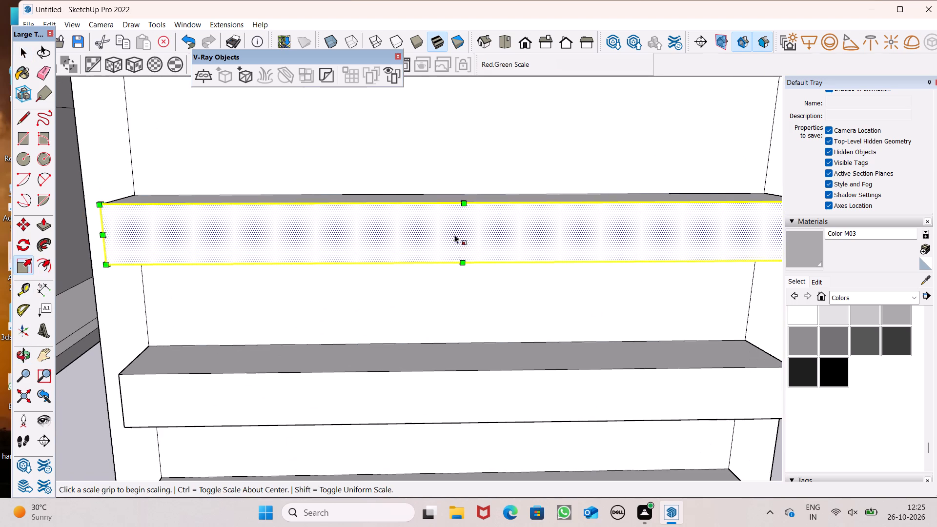
left_click_drag(465, 208, 466, 236)
left_click_drag(463, 204, 466, 251)
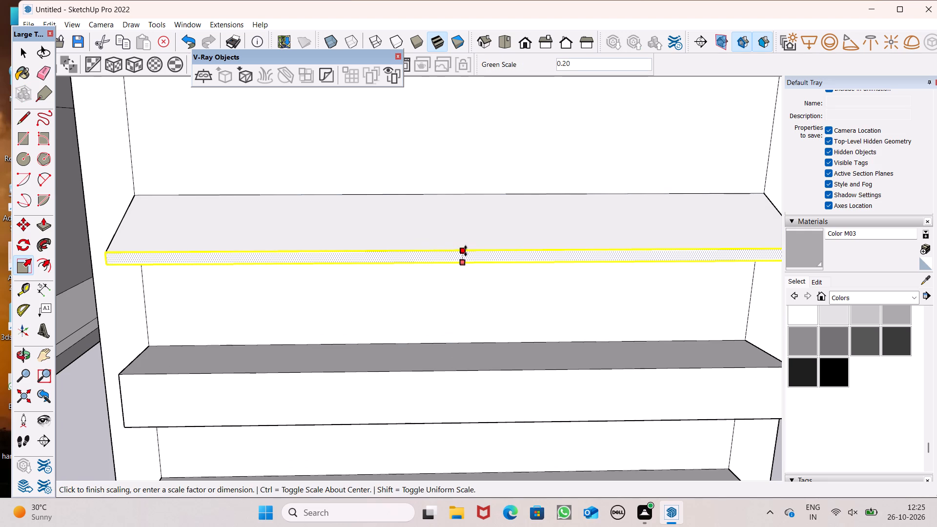
left_click_drag(466, 251, 466, 251)
Stretch the top bar's front face downward by factors 2.34 and 1.79, and shrink it to about 0.13 toward its lower edge for a sloping louvre.
left_click_drag(463, 262, 457, 278)
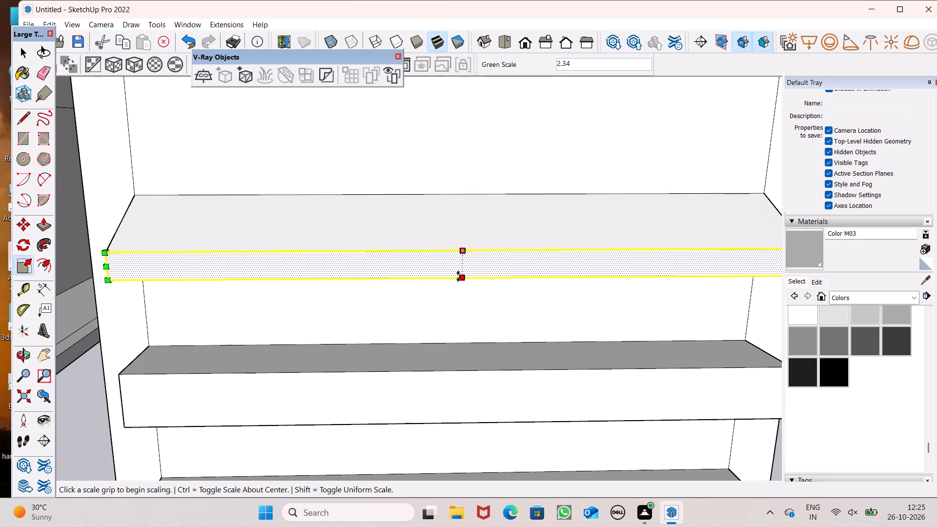
left_click_drag(462, 280, 460, 299)
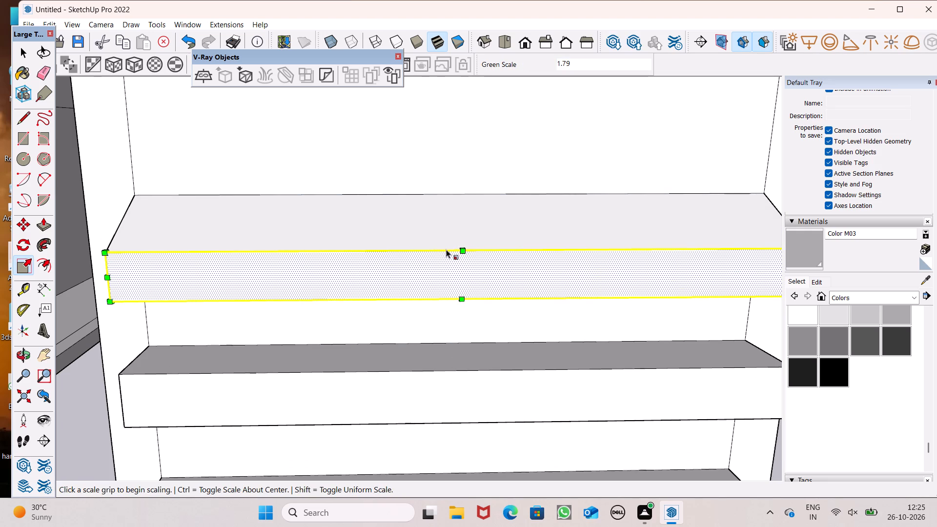
left_click_drag(460, 247, 457, 293)
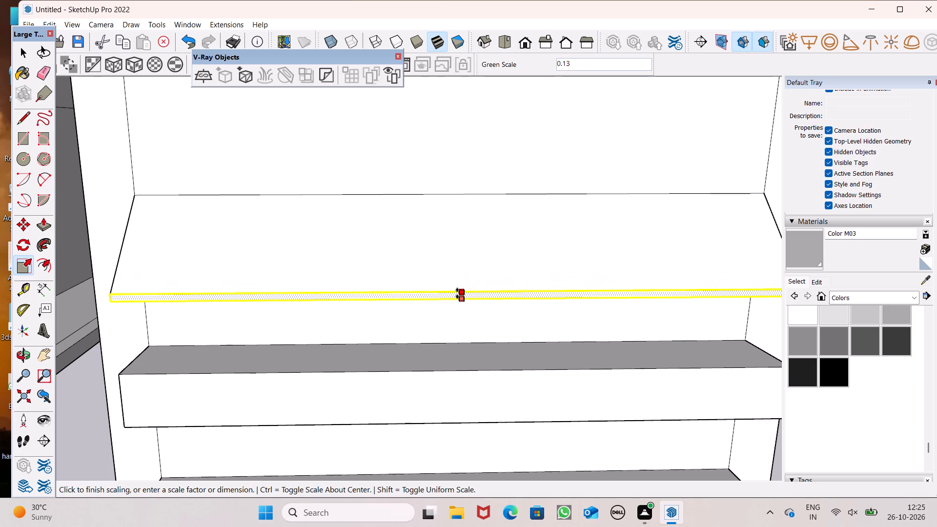
left_click_drag(457, 293, 457, 293)
scroll(455, 213, "down", 9)
key("space")
left_click(613, 307)
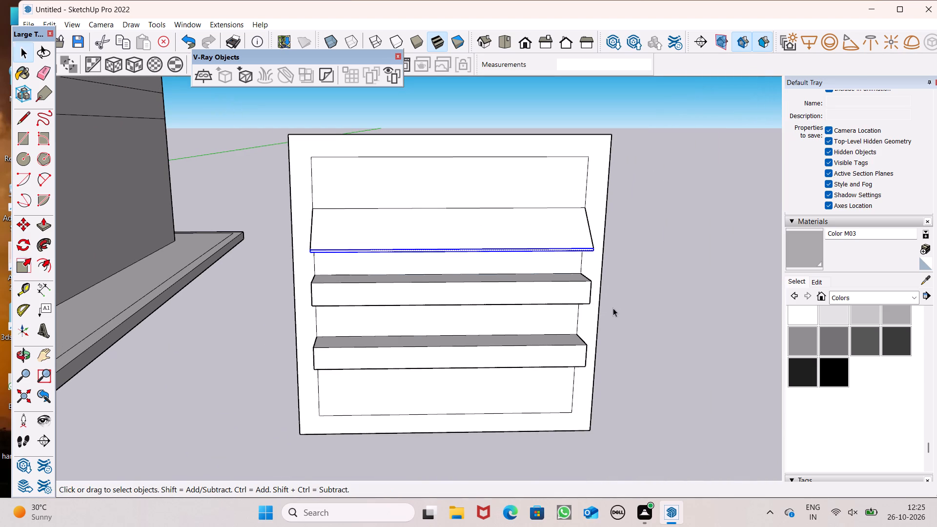
Stretch the middle bar's front face downward by 1.56 and shrink its height toward the lower edge to form a sloping slat.
scroll(447, 294, "up", 4)
left_click(445, 301)
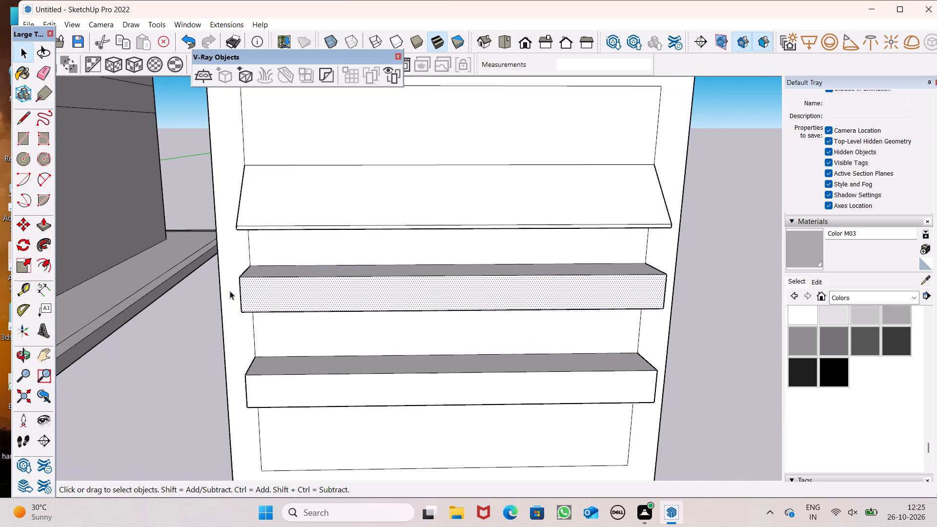
double_click(320, 296)
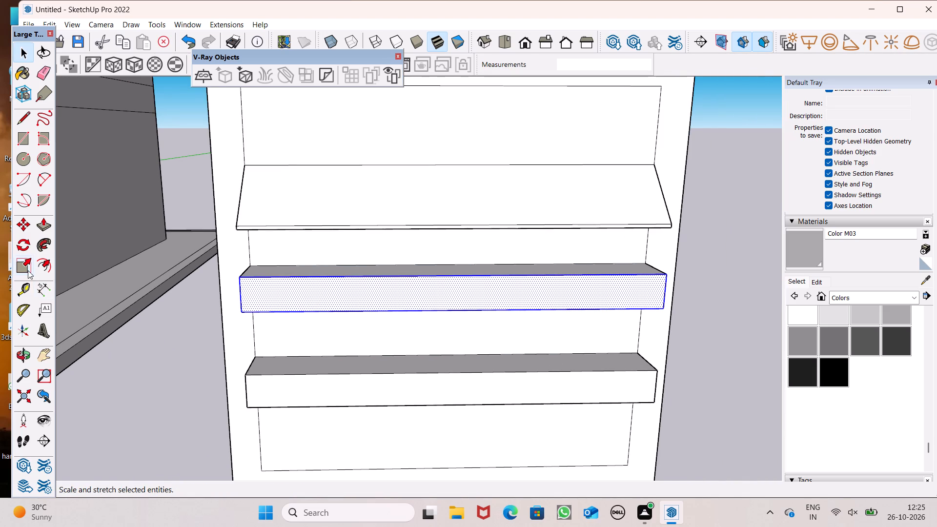
left_click_drag(26, 271, 35, 275)
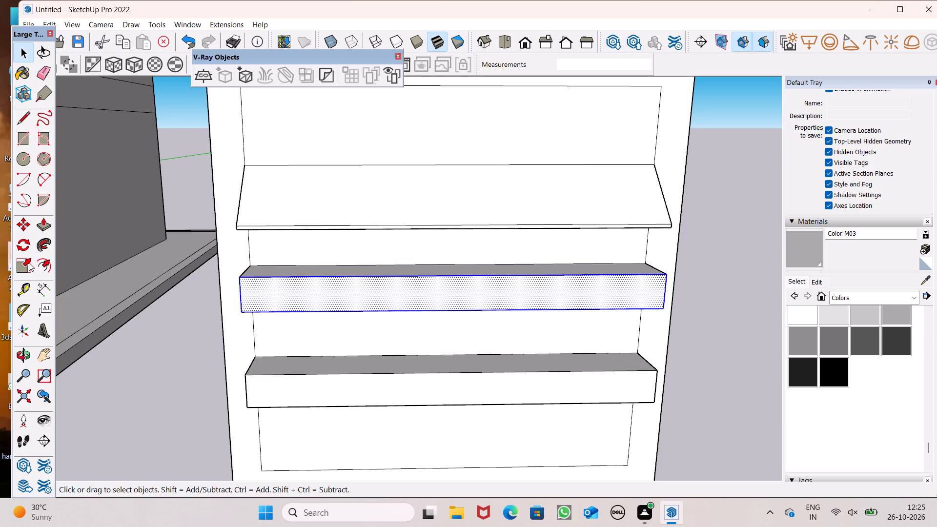
left_click(29, 263)
left_click_drag(457, 310, 452, 329)
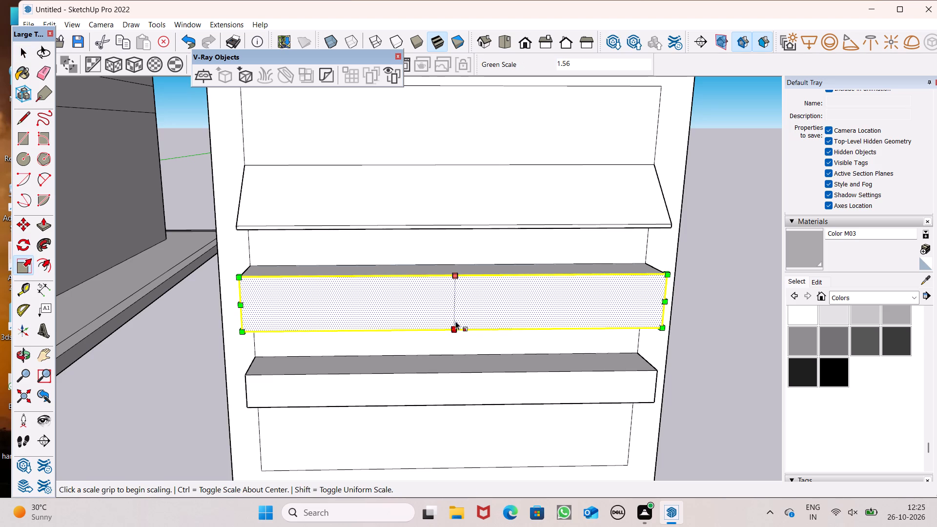
left_click_drag(451, 277, 445, 322)
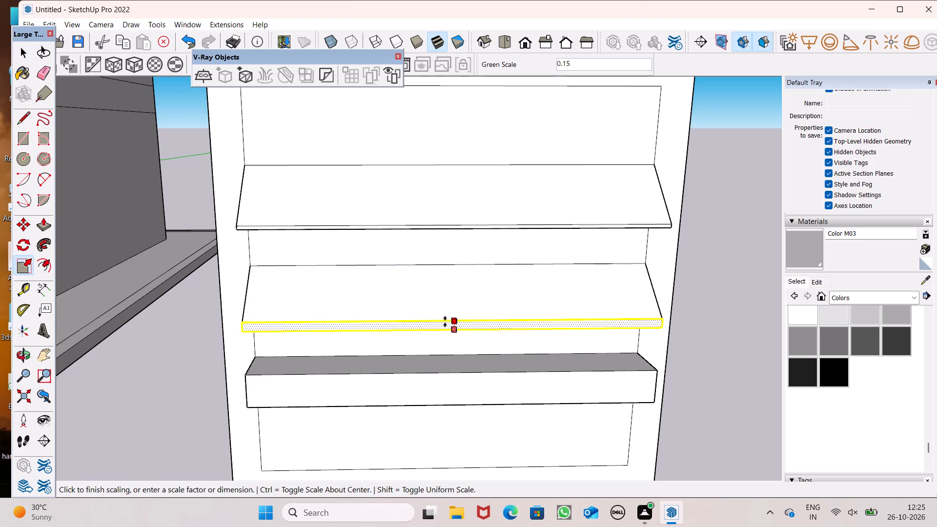
left_click_drag(445, 322, 445, 324)
scroll(419, 280, "down", 3)
key("space")
left_click(703, 356)
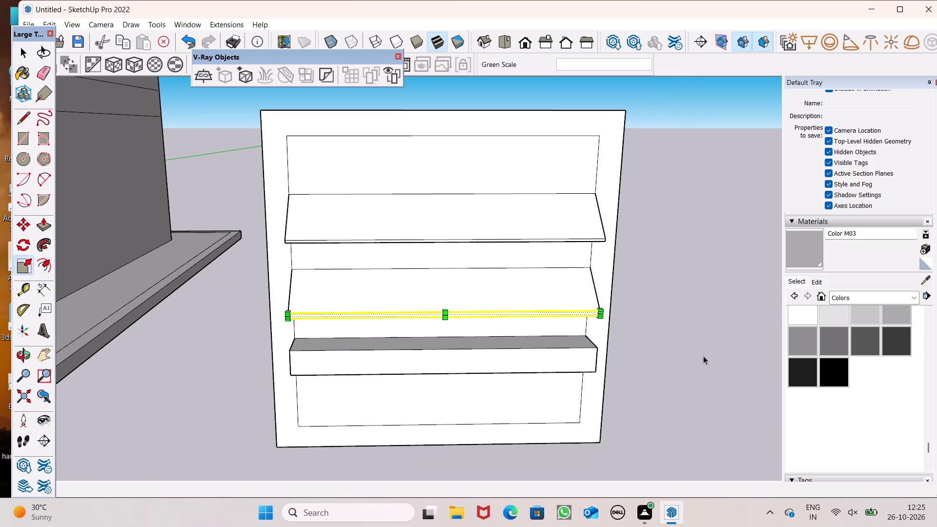
Stretch the bottom bar's front face downward by 1.69 and shrink its height to about 0.12 toward the lower edge for a matching slat.
scroll(460, 200, "down", 3)
scroll(405, 307, "up", 4)
double_click(433, 327)
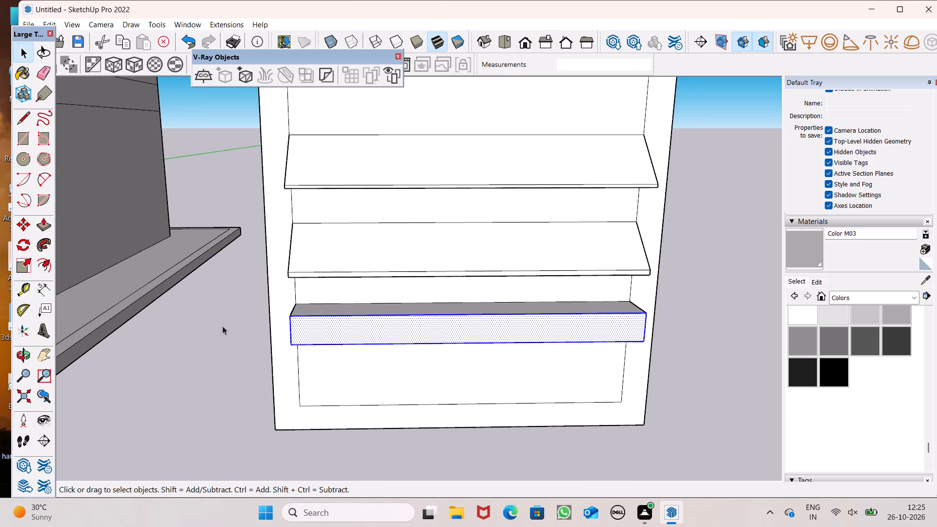
left_click_drag(23, 265, 31, 265)
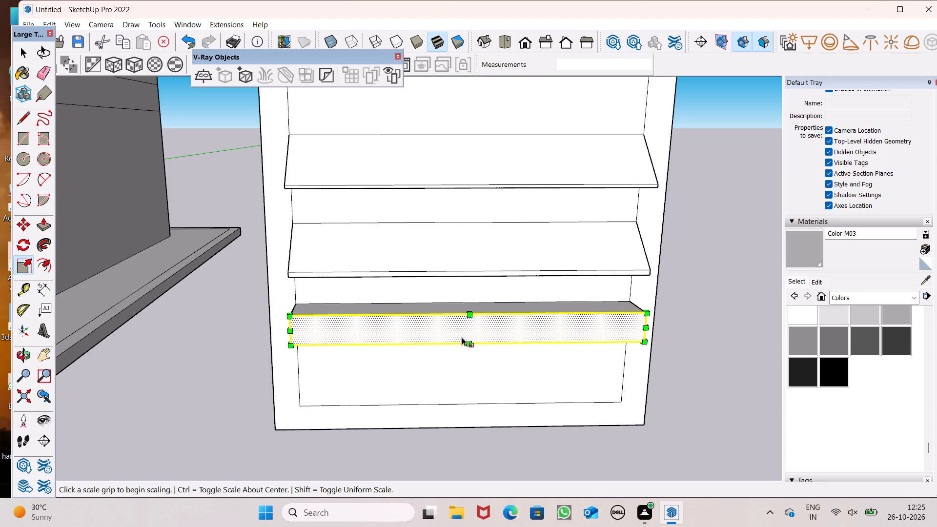
left_click_drag(470, 342, 463, 363)
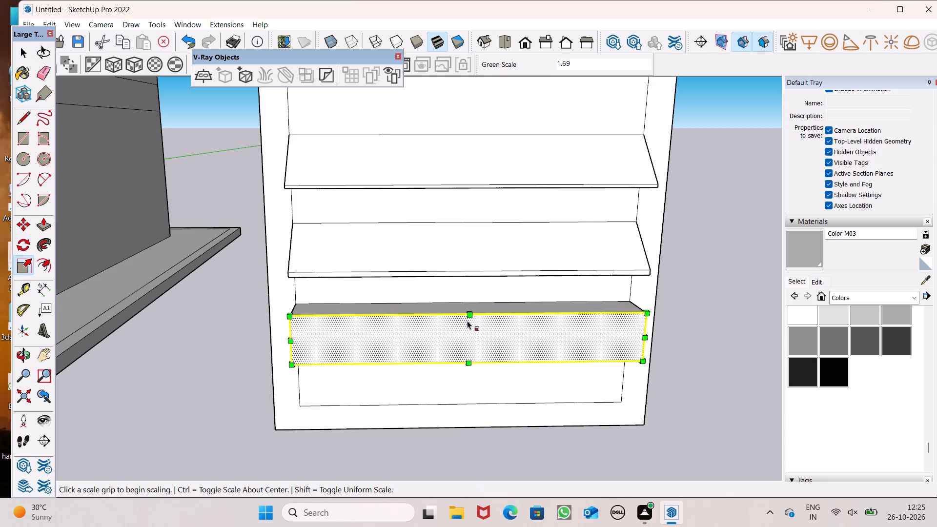
left_click_drag(467, 316, 459, 357)
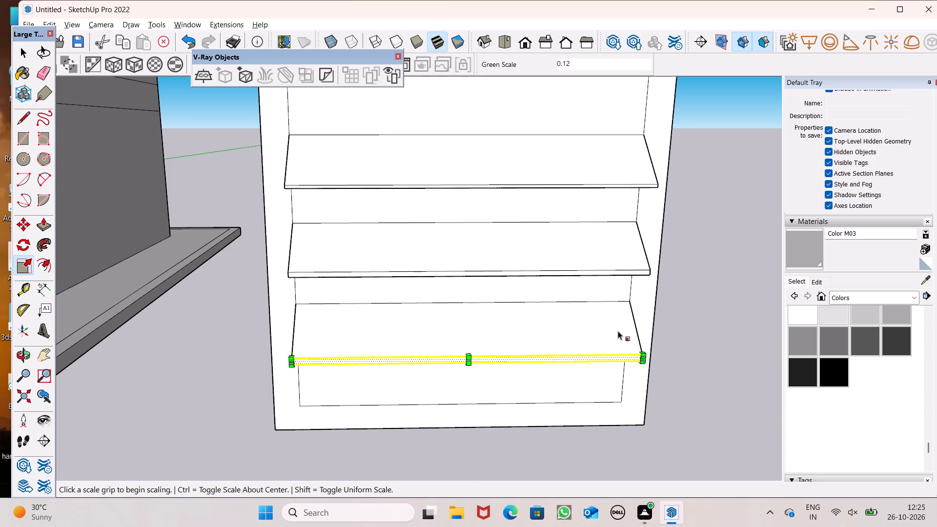
key("space")
left_click(682, 355)
key("space")
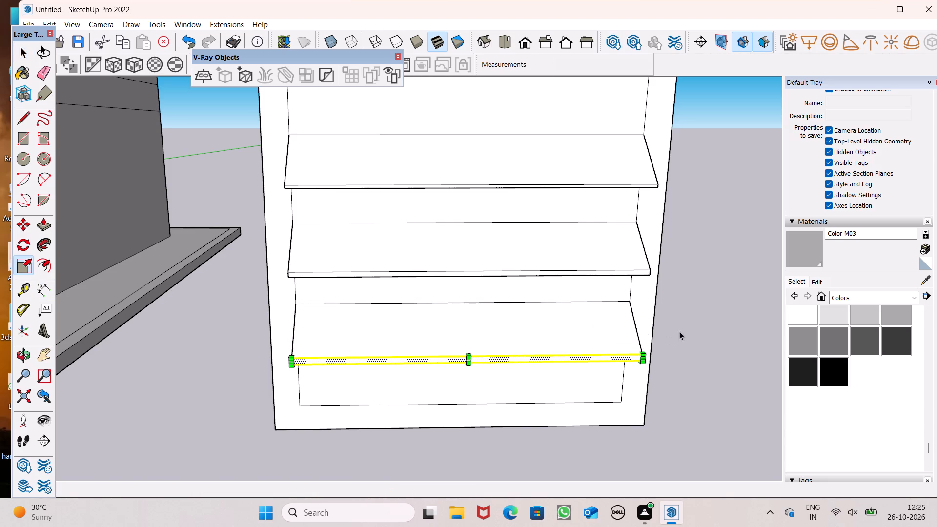
left_click(681, 331)
Pull the louvre's outer frame face outward about 2 11/16" with Push/Pull.
scroll(473, 270, "down", 5)
middle_click_drag(470, 306, 658, 352)
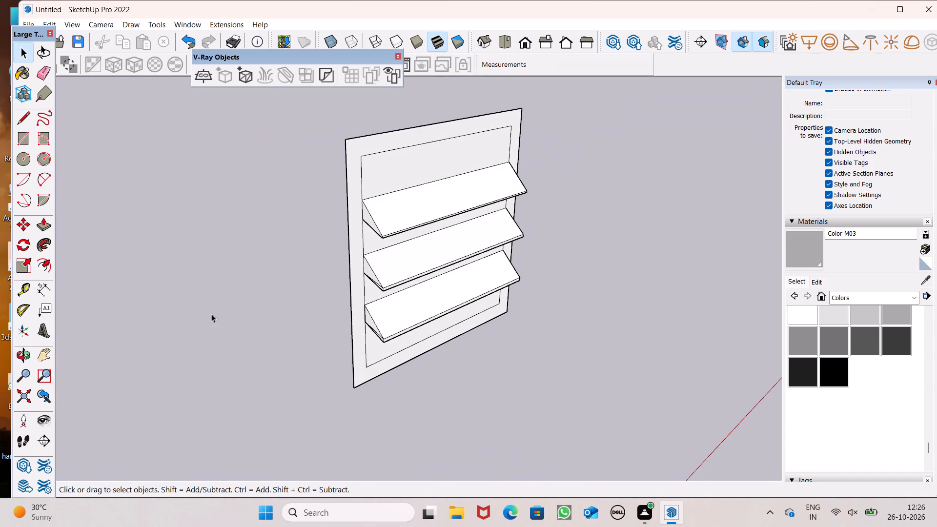
left_click_drag(38, 225, 44, 224)
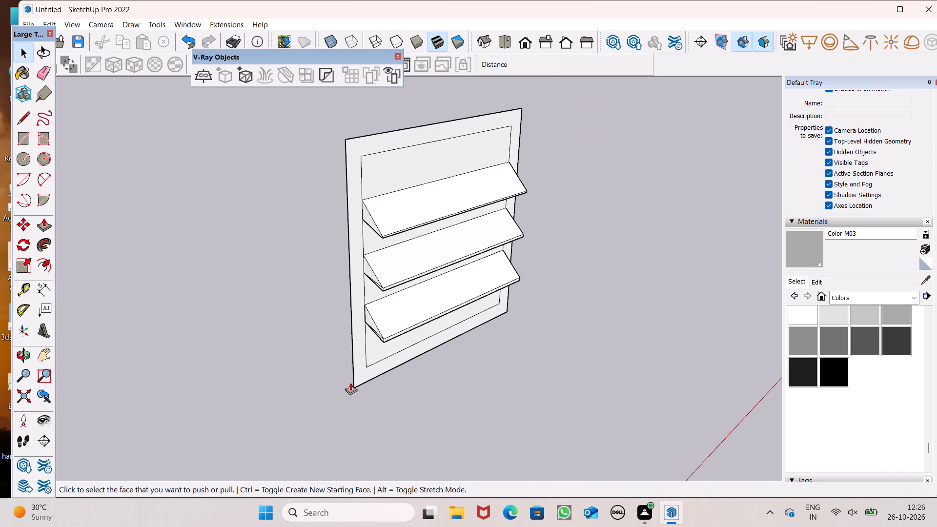
scroll(352, 381, "up", 3)
left_click_drag(360, 374, 370, 384)
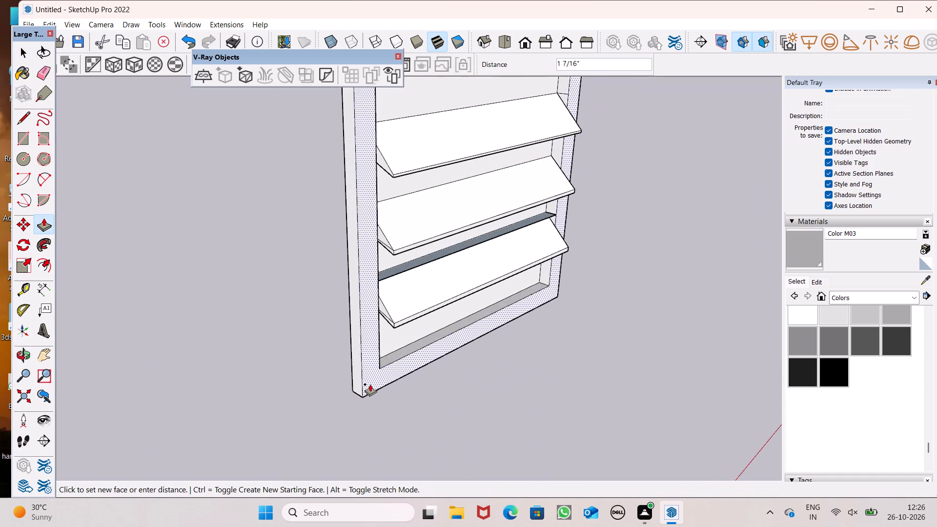
left_click_drag(370, 384, 377, 394)
scroll(395, 388, "down", 1)
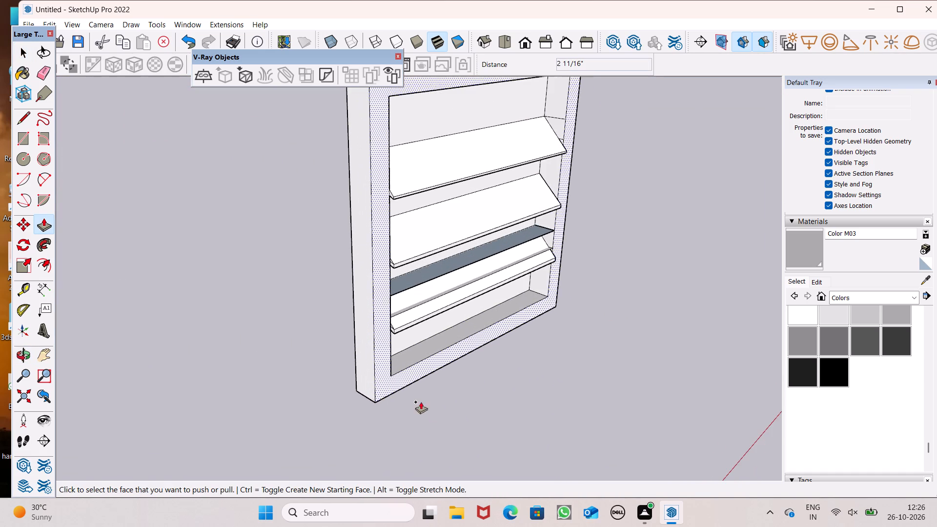
Examine the louvre from several angles beside the house, including the underside of its slats and their junctions with the frame.
middle_click_drag(439, 401, 63, 260)
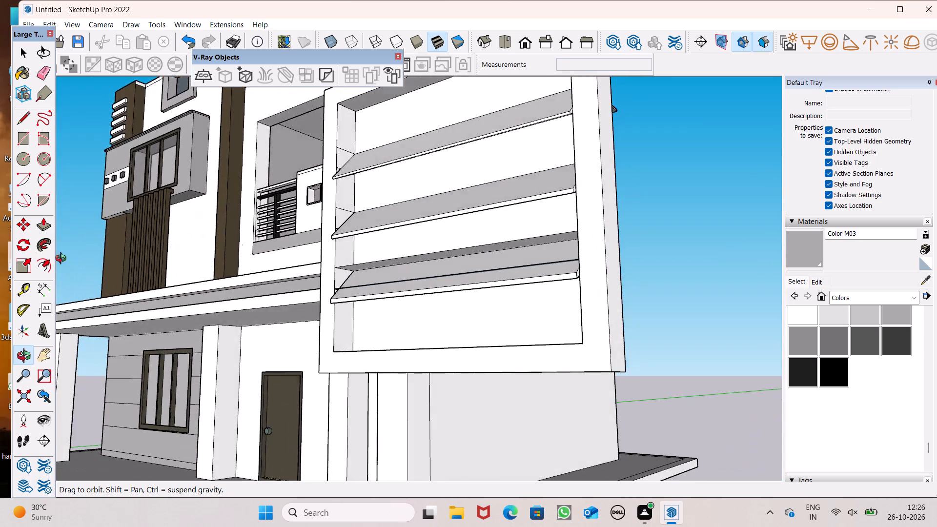
middle_click_drag(63, 260, 20, 231)
middle_click_drag(679, 296, 387, 321)
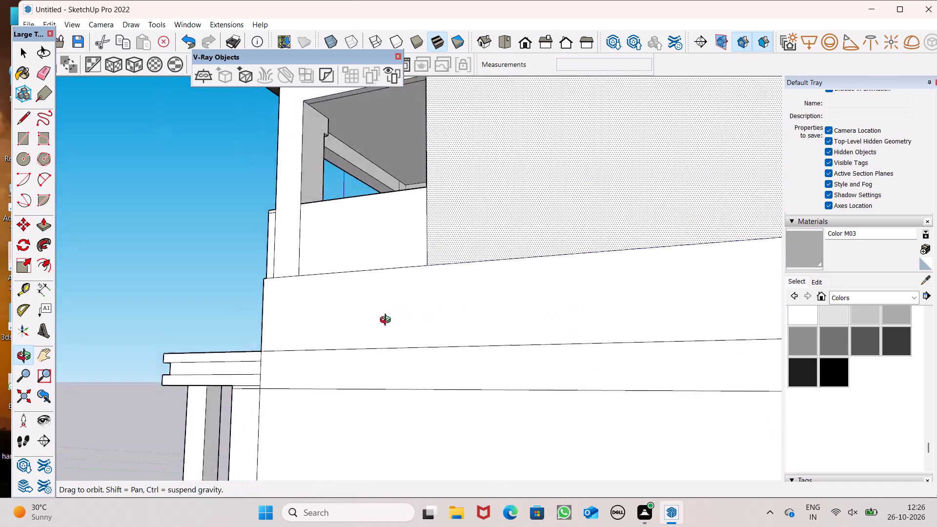
middle_click_drag(387, 321, 492, 334)
scroll(518, 253, "down", 12)
middle_click_drag(414, 319, 309, 325)
scroll(314, 324, "up", 3)
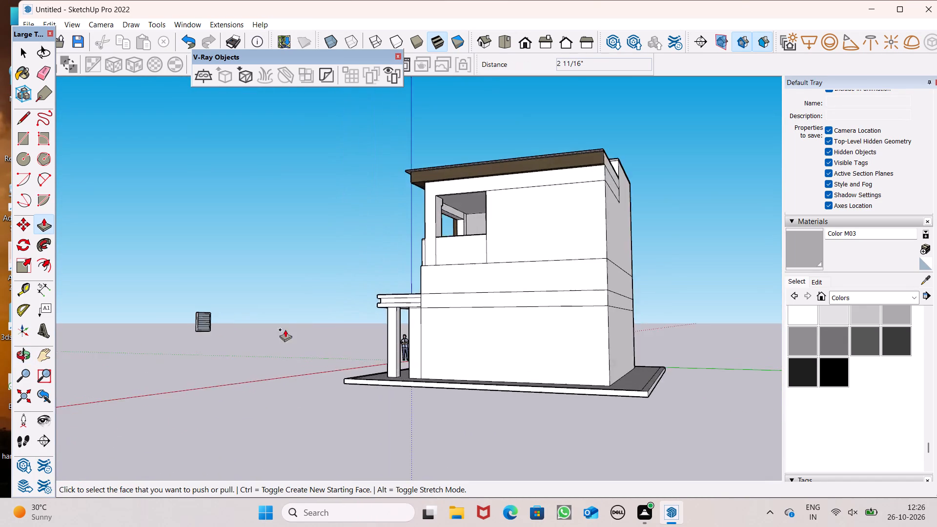
scroll(285, 329, "up", 5)
scroll(208, 257, "up", 6)
scroll(171, 273, "up", 2)
middle_click_drag(170, 273, 515, 280)
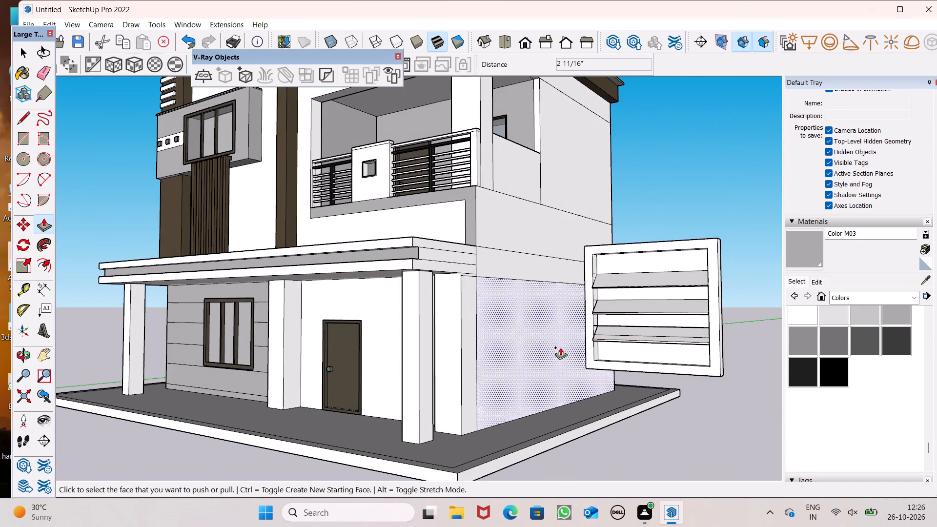
scroll(705, 367, "up", 1)
middle_click_drag(705, 367, 742, 359)
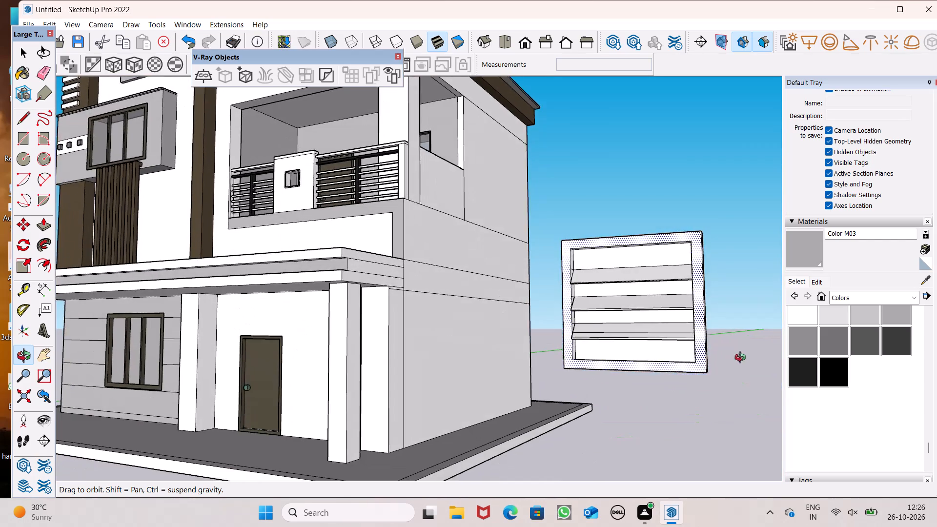
middle_click_drag(742, 359, 741, 359)
scroll(652, 341, "up", 14)
middle_click_drag(649, 337, 673, 269)
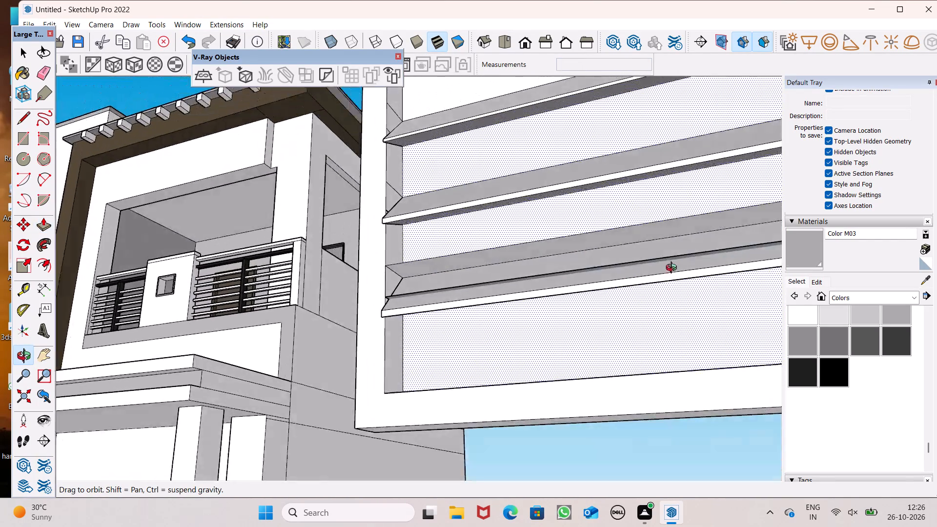
middle_click_drag(673, 269, 711, 251)
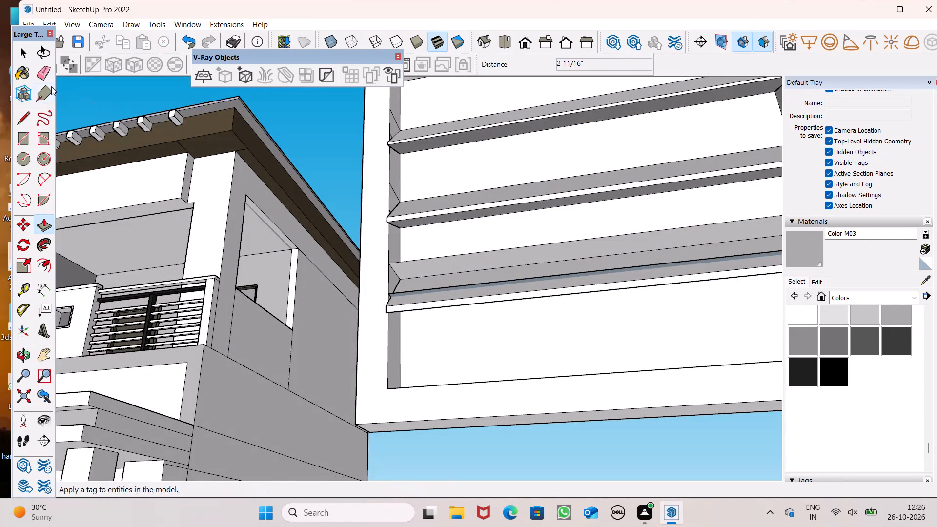
Erase the edges of the stray horizontal ledge above the bottom slat.
left_click(44, 76)
scroll(410, 207, "up", 7)
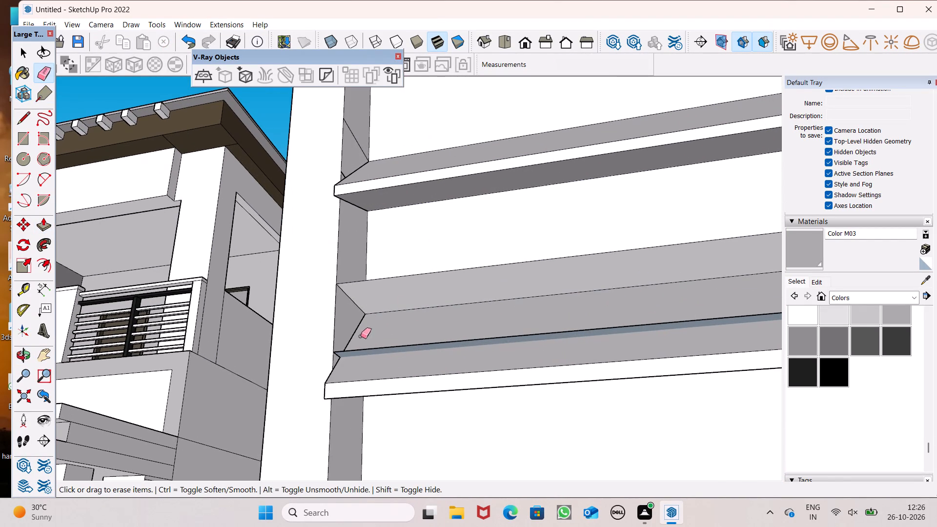
left_click_drag(362, 353, 372, 344)
scroll(434, 279, "down", 3)
middle_click_drag(453, 281, 481, 389)
scroll(472, 318, "down", 4)
middle_click_drag(469, 337, 450, 413)
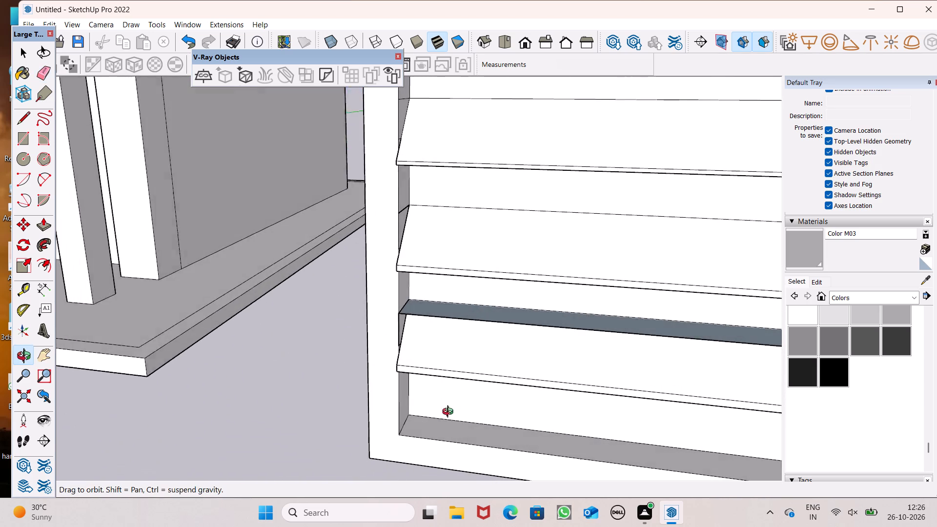
middle_click_drag(450, 413, 446, 417)
scroll(453, 320, "up", 4)
left_click_drag(453, 312, 451, 321)
scroll(429, 272, "down", 6)
Erase the leftover edges on the frame's right inner side next to the bottom slat.
middle_click_drag(472, 296, 667, 164)
scroll(647, 274, "up", 5)
scroll(649, 338, "up", 3)
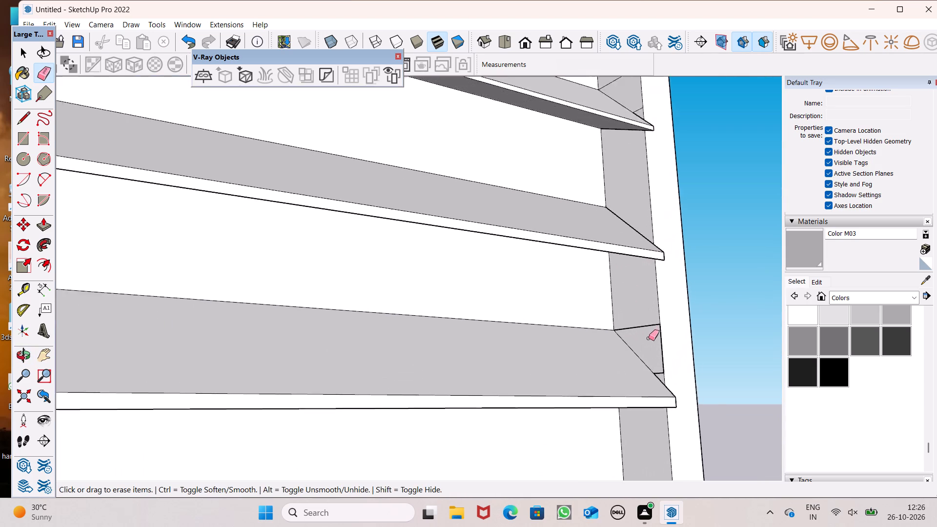
scroll(649, 338, "up", 3)
left_click_drag(650, 316, 648, 328)
scroll(662, 368, "up", 5)
left_click_drag(666, 390, 662, 399)
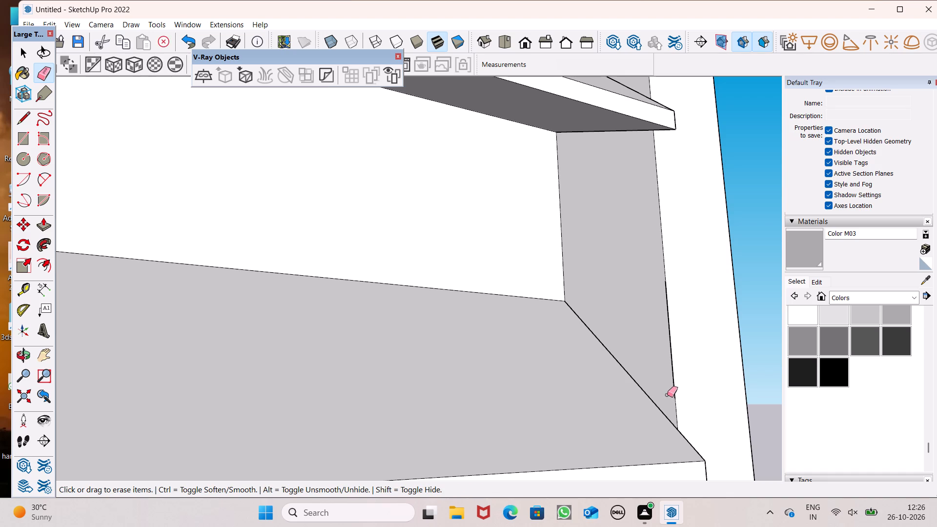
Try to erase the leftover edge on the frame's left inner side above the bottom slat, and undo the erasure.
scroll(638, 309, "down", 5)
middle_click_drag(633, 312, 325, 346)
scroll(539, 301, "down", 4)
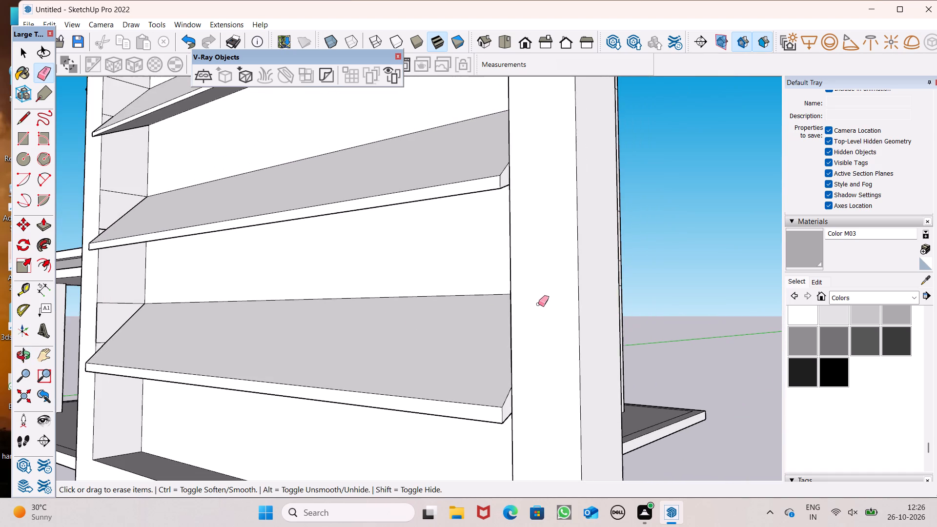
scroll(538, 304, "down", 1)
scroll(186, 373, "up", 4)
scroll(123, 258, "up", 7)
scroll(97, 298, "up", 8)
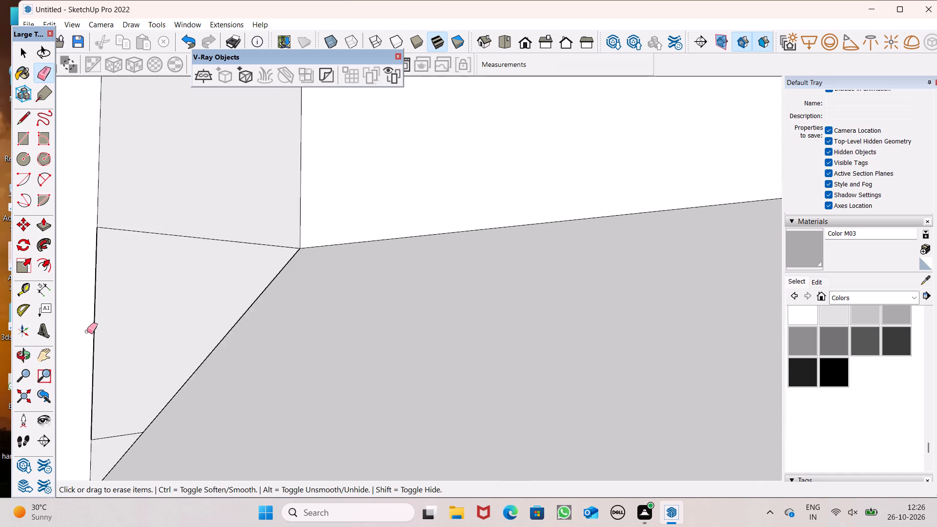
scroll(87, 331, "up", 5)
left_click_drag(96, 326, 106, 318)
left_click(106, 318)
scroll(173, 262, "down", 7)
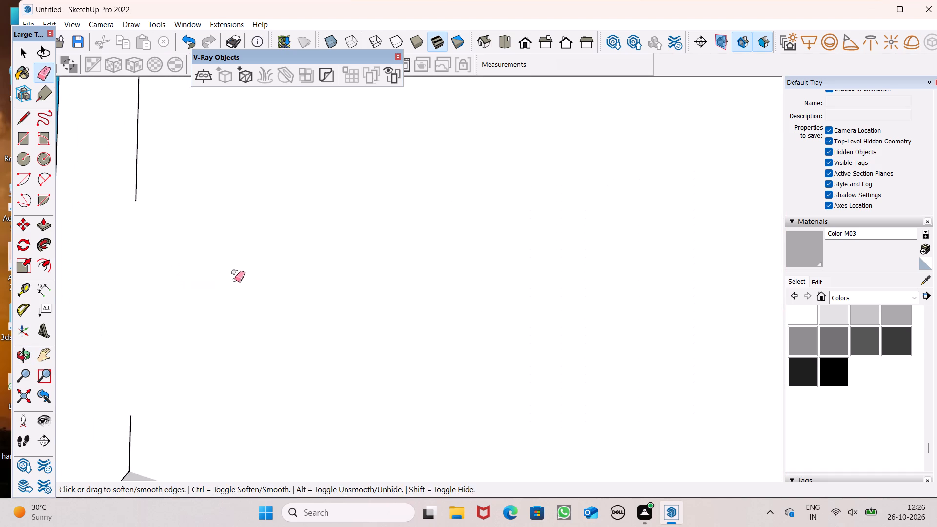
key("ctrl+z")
Erase the leftover edges and the thin sliver on the frame's left inner side beside the bottom slat.
scroll(258, 278, "down", 7, "ctrl")
left_click_drag(244, 238, 231, 256)
scroll(195, 378, "up", 6)
scroll(227, 323, "up", 12)
left_click_drag(182, 297, 174, 318)
middle_click_drag(172, 319, 245, 312)
scroll(244, 311, "up", 4)
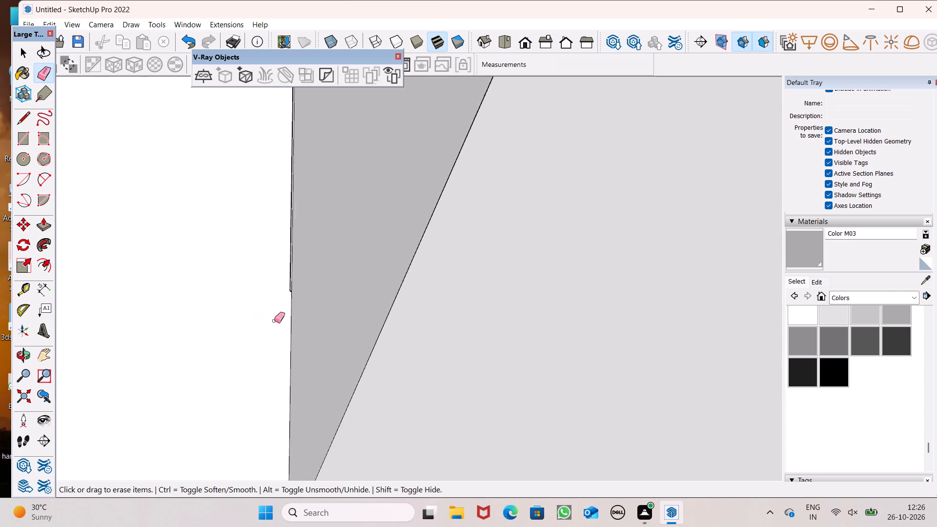
scroll(274, 321, "up", 16)
scroll(312, 249, "up", 1)
scroll(311, 252, "down", 5)
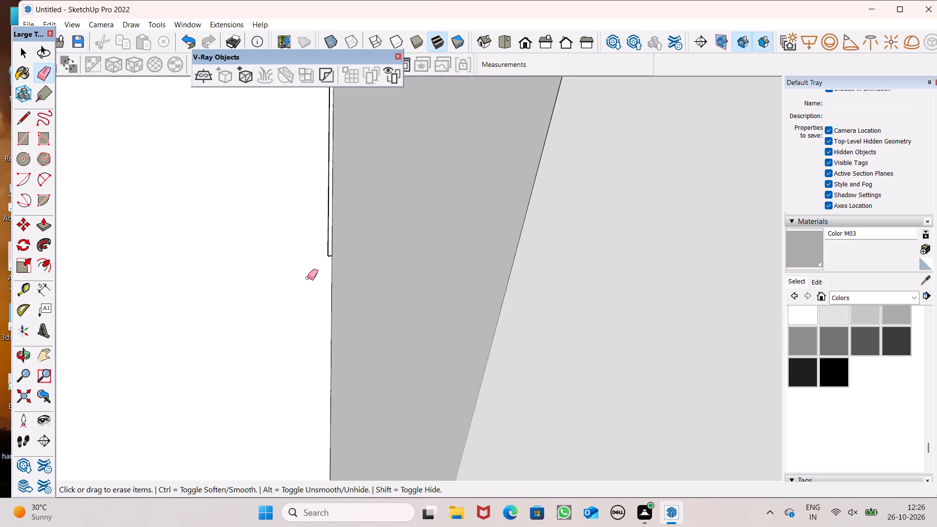
scroll(319, 262, "up", 2)
left_click_drag(328, 248, 328, 259)
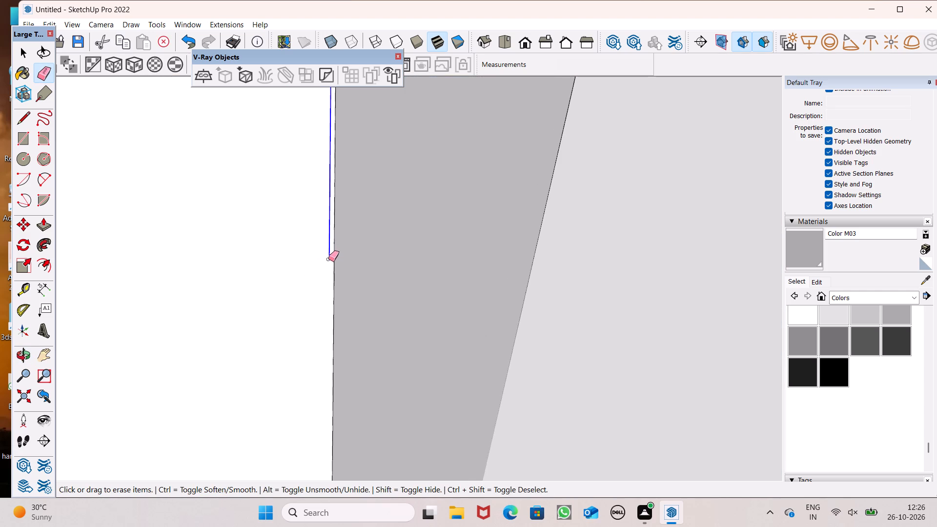
left_click_drag(328, 259, 328, 261)
scroll(313, 227, "down", 5)
scroll(307, 284, "down", 20)
scroll(307, 284, "down", 1)
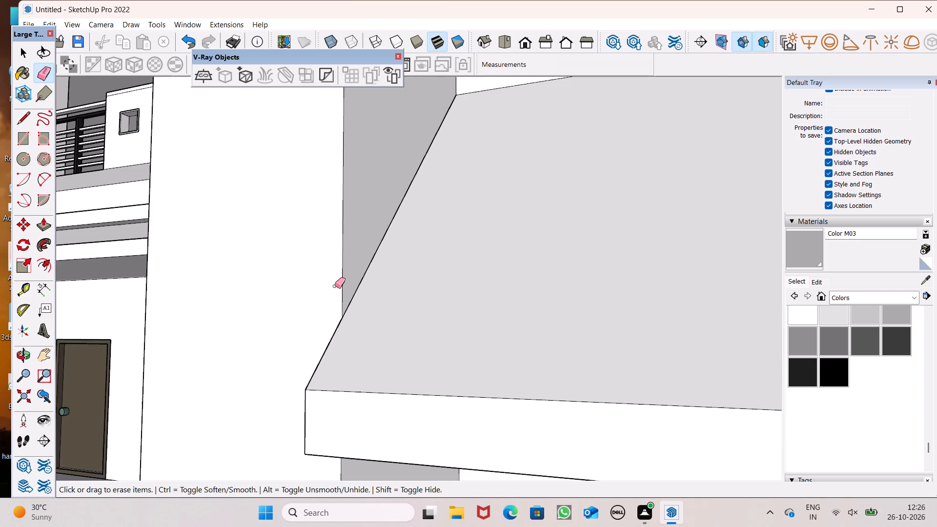
Examine the louvre's frame and three sloping slats from the front.
scroll(335, 286, "down", 20)
scroll(335, 286, "down", 4)
scroll(336, 284, "up", 1)
middle_click_drag(343, 286, 551, 341)
scroll(489, 320, "down", 4)
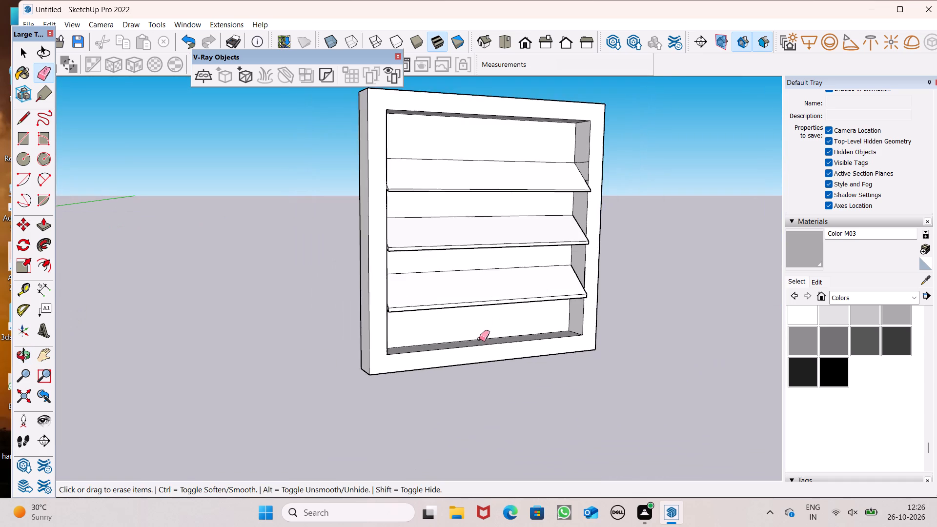
scroll(479, 339, "down", 5)
middle_click_drag(523, 320, 463, 335)
scroll(542, 226, "up", 7)
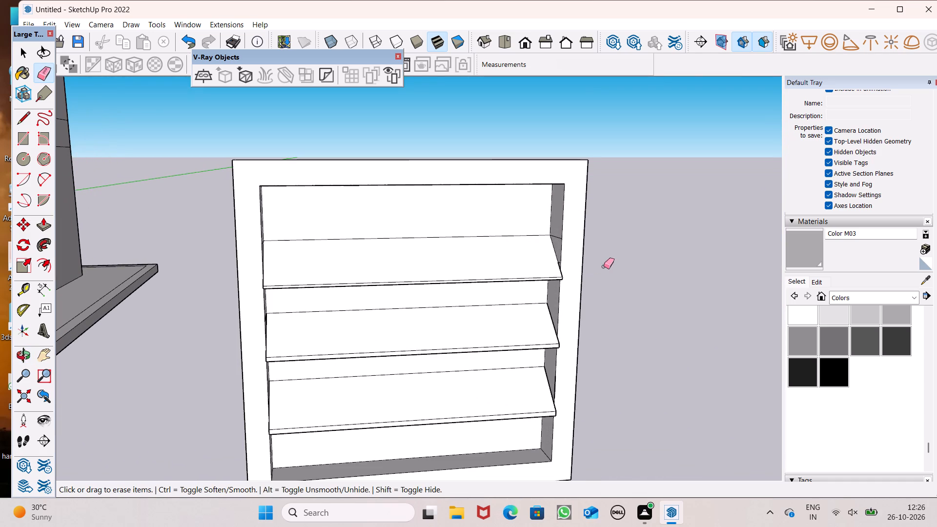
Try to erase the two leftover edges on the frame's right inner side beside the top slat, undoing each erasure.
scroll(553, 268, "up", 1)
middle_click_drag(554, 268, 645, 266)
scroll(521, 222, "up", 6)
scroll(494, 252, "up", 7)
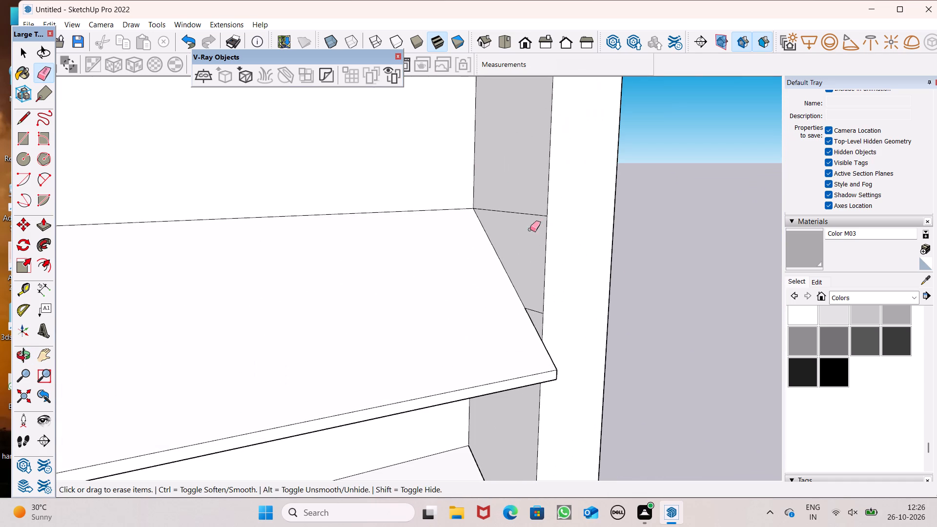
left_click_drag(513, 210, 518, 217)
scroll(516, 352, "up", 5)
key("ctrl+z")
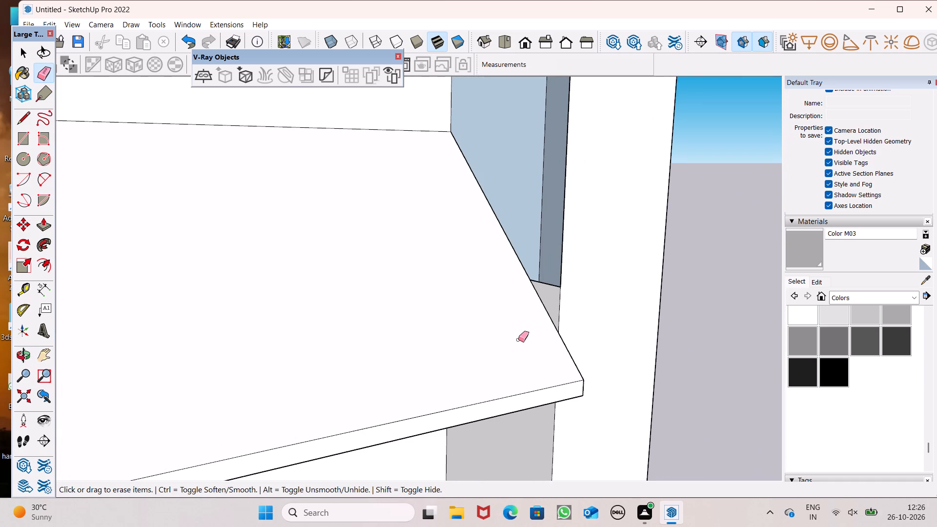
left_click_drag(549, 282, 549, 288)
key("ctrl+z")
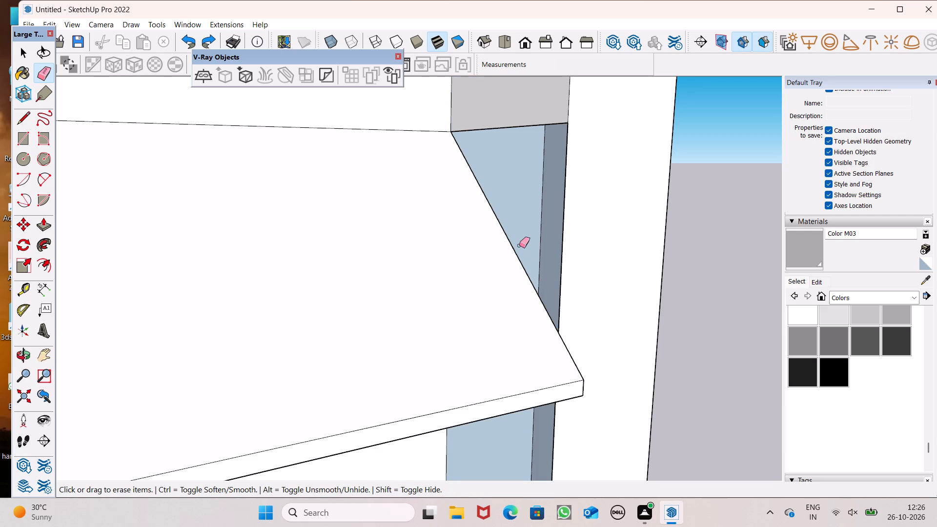
Examine the whole louvre from the front and the side, in relation to the house.
scroll(514, 255, "down", 7)
scroll(499, 277, "up", 1)
scroll(507, 257, "down", 5)
middle_click_drag(510, 266, 437, 289)
scroll(452, 223, "down", 9)
middle_click_drag(518, 250, 487, 260)
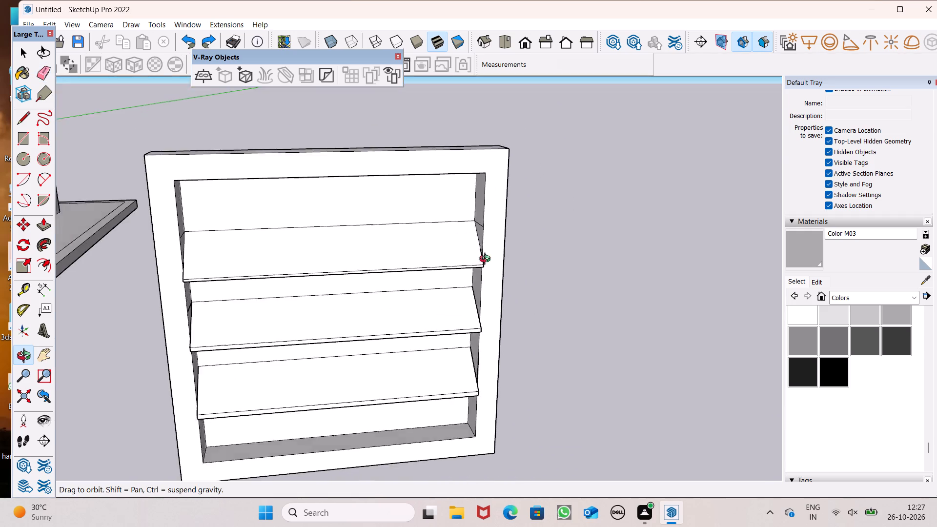
middle_click_drag(487, 260, 442, 267)
key("space")
scroll(454, 248, "down", 2)
middle_click_drag(474, 284, 518, 204)
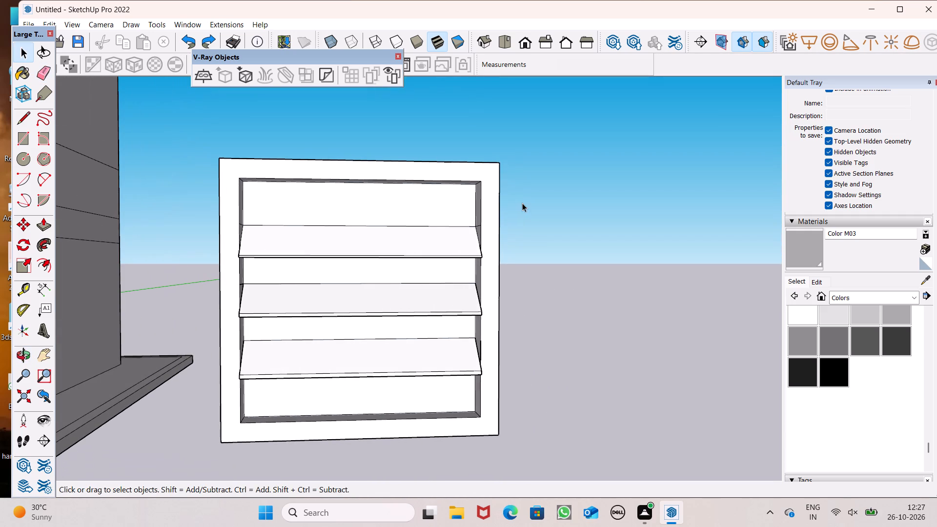
scroll(315, 223, "down", 2)
middle_click_drag(334, 260, 0, 292)
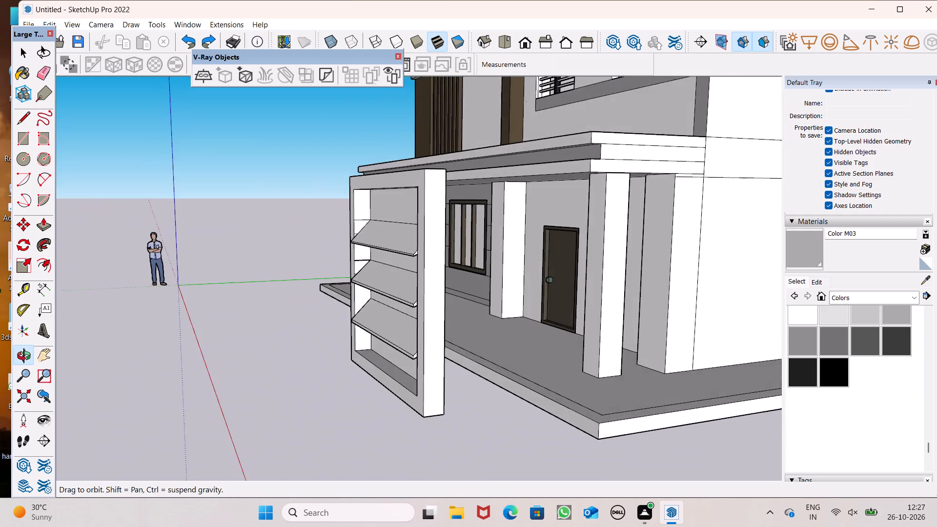
middle_click_drag(0, 292, 320, 256)
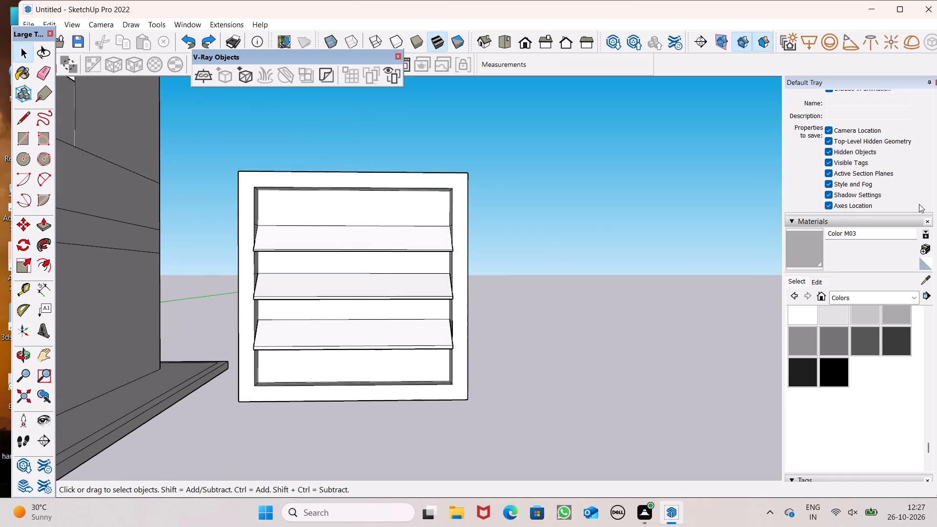
Paint the louvre's top and middle slats and the back panels above them with Mirror 02 from Glass and Mirrors.
left_click(896, 300)
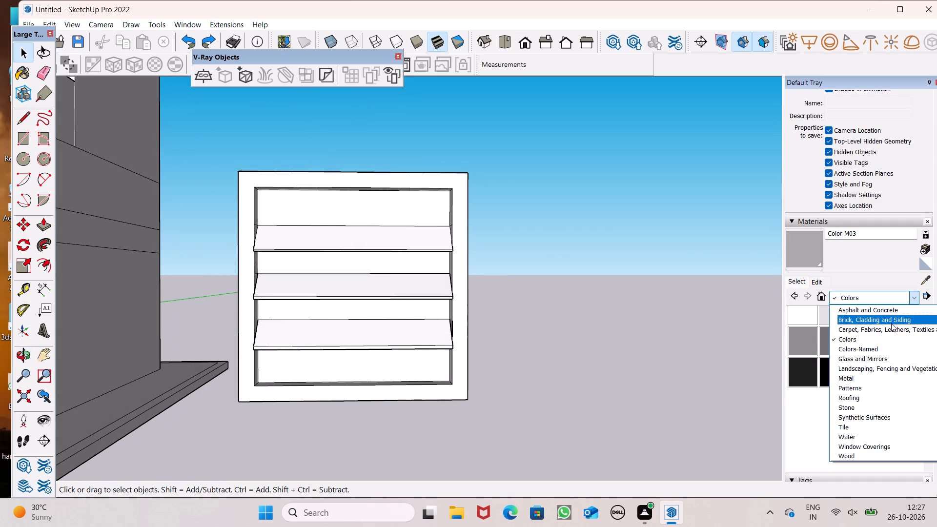
left_click(884, 355)
left_click(827, 330)
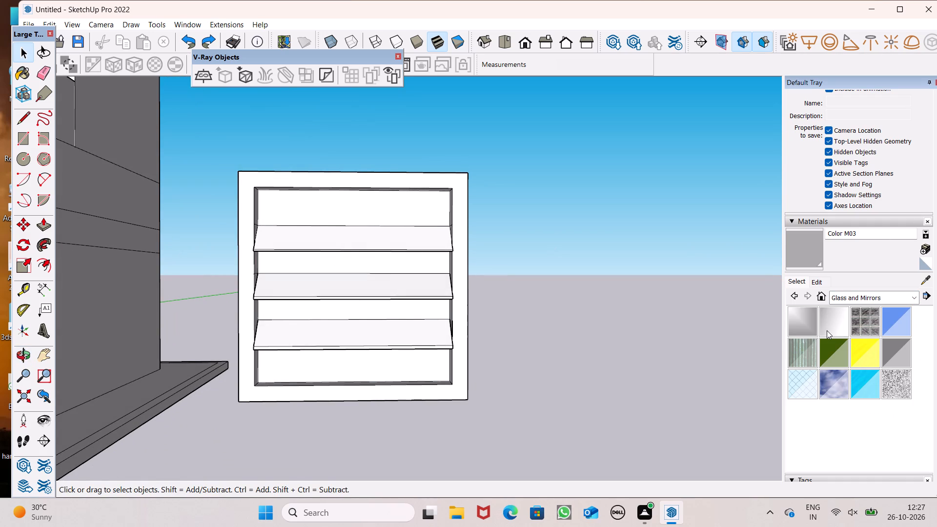
left_click(349, 233)
scroll(360, 253, "up", 5)
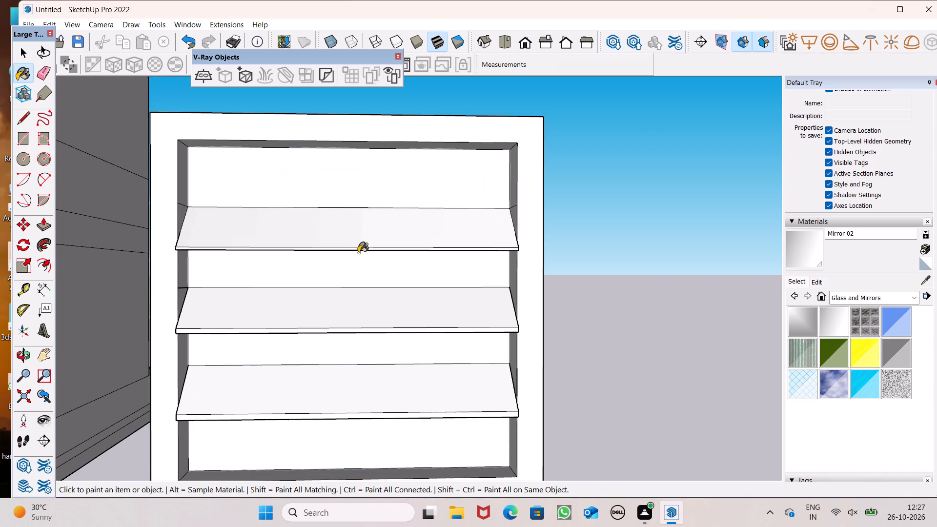
left_click(366, 221)
left_click(367, 162)
left_click(389, 259)
left_click(399, 320)
Paint the bottom slat and the back panels above and below it with Mirror 02, and go over the upper slats again.
left_click(392, 349)
left_click_drag(402, 358, 401, 372)
left_click(402, 382)
left_click_drag(397, 396, 393, 409)
left_click_drag(390, 415, 387, 426)
left_click(371, 442)
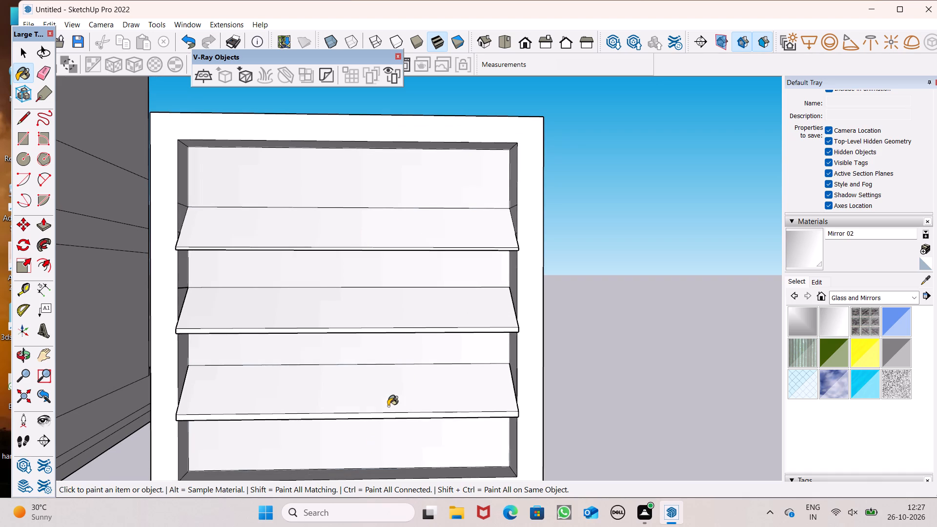
left_click_drag(389, 405, 389, 410)
left_click_drag(389, 381, 394, 380)
left_click(420, 330)
left_click(408, 345)
left_click(404, 297)
left_click(415, 263)
left_click(415, 236)
left_click(418, 151)
Paint the upper panels and the two upper strips on the louvre's rear side with Mirror 02.
scroll(430, 240, "up", 1)
middle_click_drag(425, 245, 114, 272)
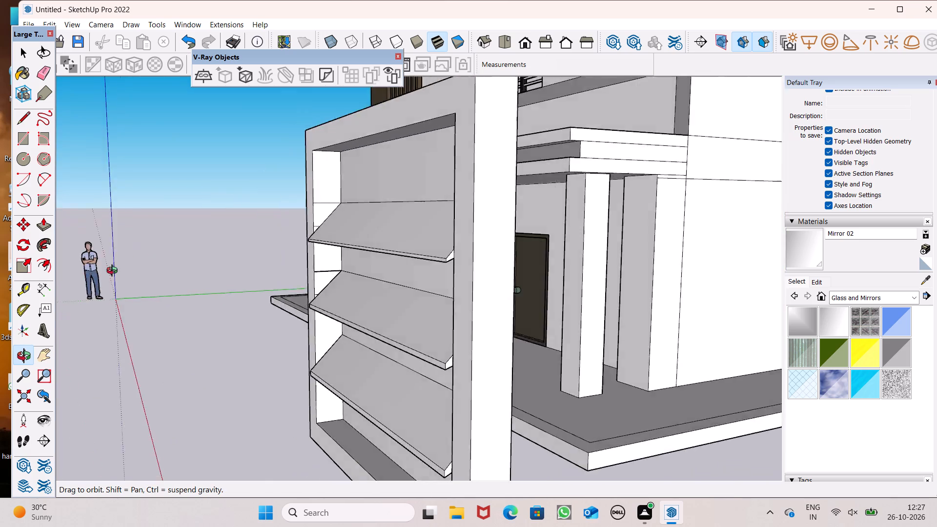
middle_click_drag(114, 272, 0, 257)
middle_click_drag(353, 245, 215, 255)
scroll(282, 215, "up", 4)
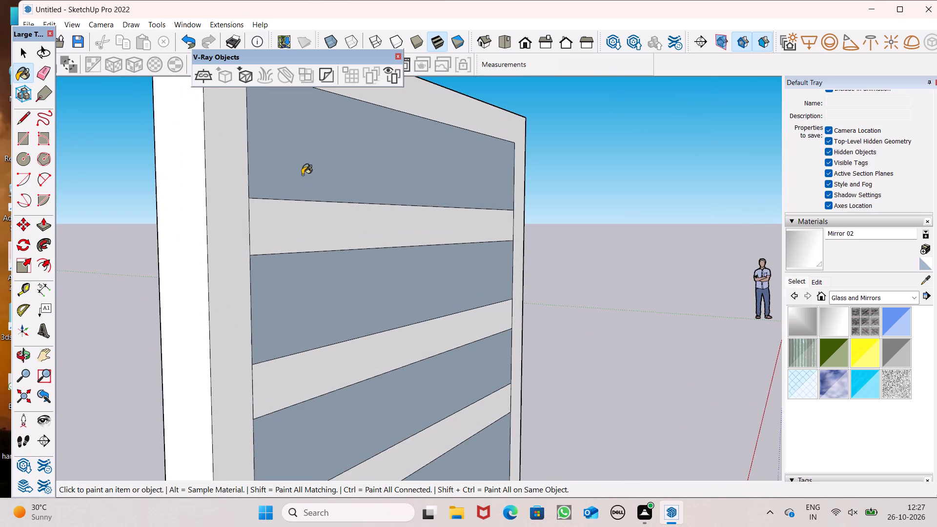
left_click(302, 175)
left_click(307, 212)
left_click(324, 283)
left_click_drag(336, 336, 339, 345)
left_click_drag(341, 360, 341, 367)
left_click_drag(364, 399, 364, 412)
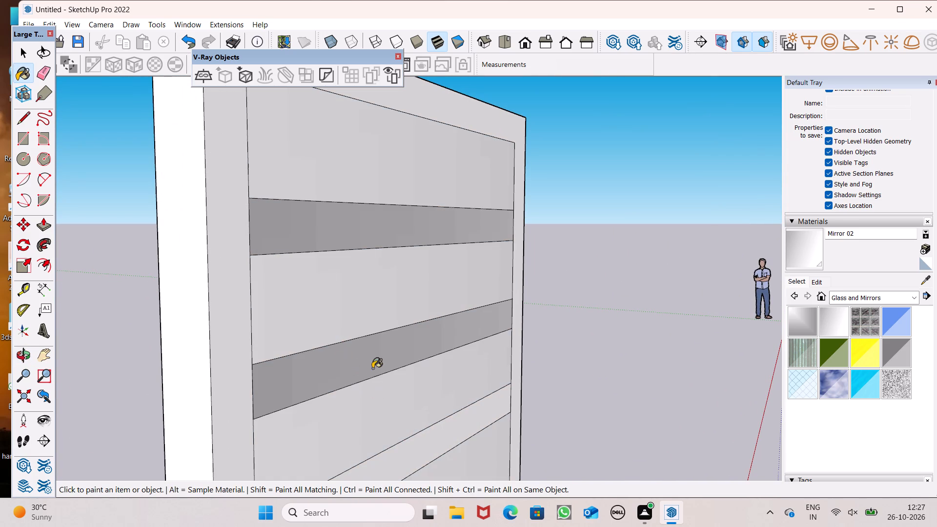
left_click(362, 353)
left_click(339, 322)
left_click(356, 358)
Paint the lowest strip and the panels around it on the louvre's rear side with Mirror 02.
scroll(367, 392, "down", 6)
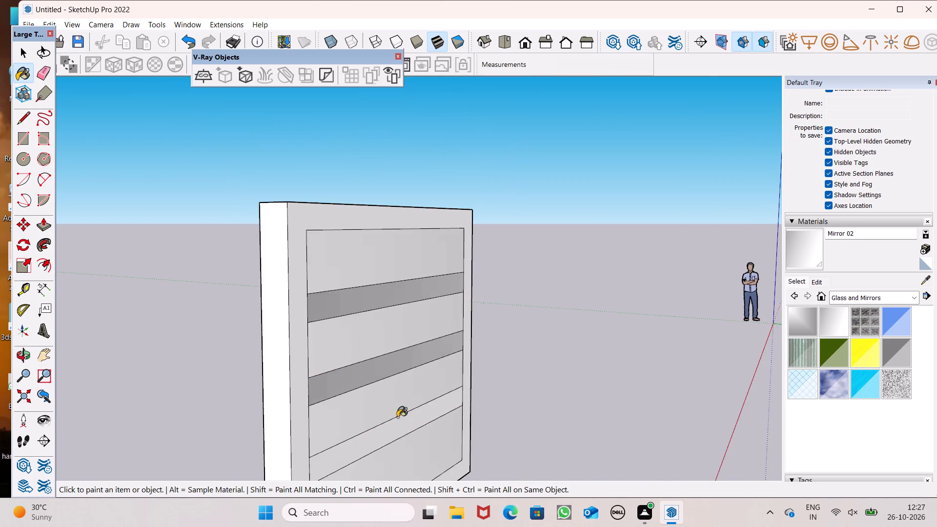
scroll(397, 417, "up", 5)
left_click(386, 442)
left_click(373, 414)
left_click(398, 463)
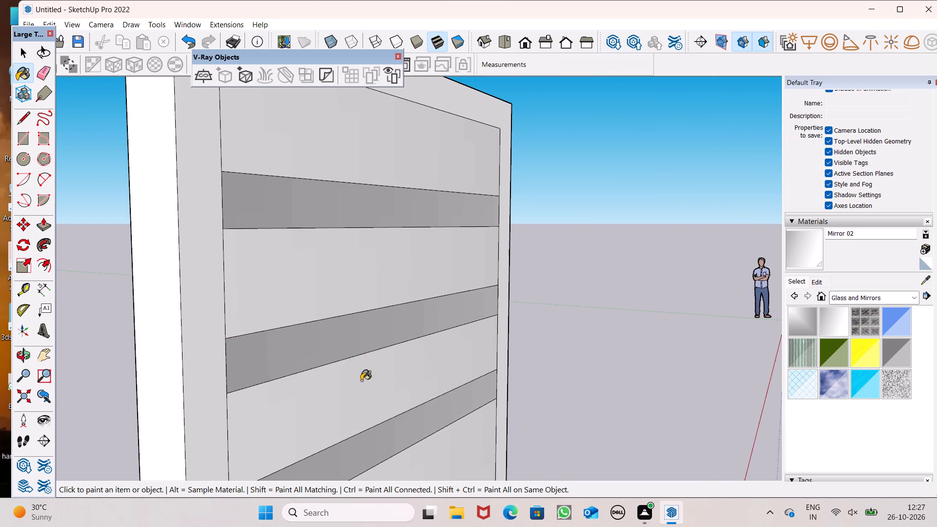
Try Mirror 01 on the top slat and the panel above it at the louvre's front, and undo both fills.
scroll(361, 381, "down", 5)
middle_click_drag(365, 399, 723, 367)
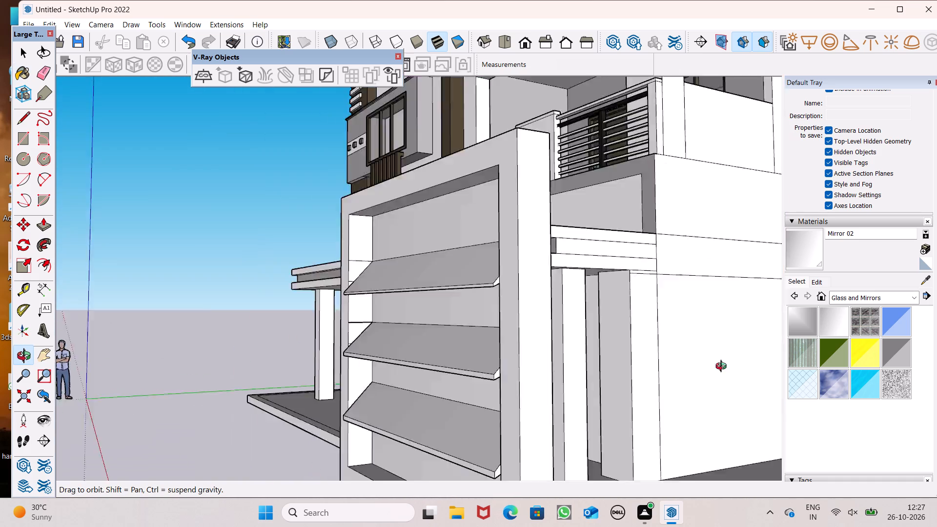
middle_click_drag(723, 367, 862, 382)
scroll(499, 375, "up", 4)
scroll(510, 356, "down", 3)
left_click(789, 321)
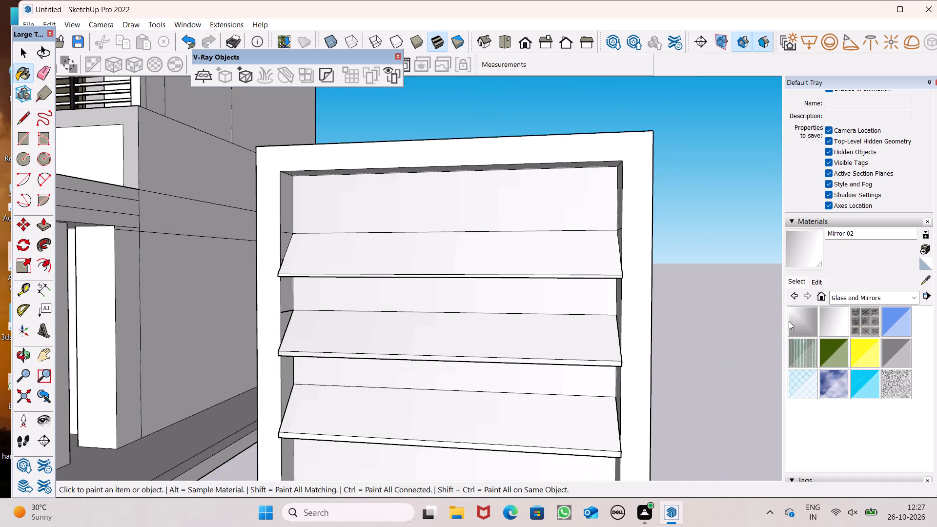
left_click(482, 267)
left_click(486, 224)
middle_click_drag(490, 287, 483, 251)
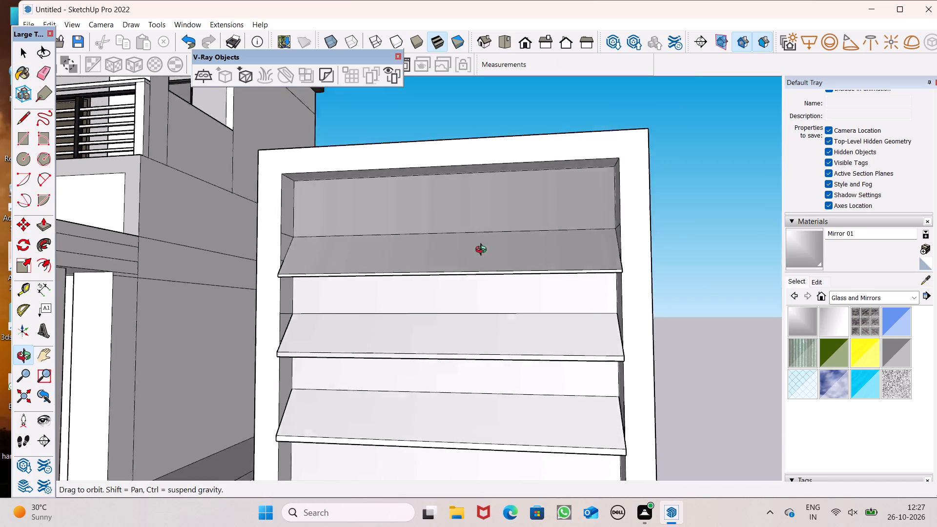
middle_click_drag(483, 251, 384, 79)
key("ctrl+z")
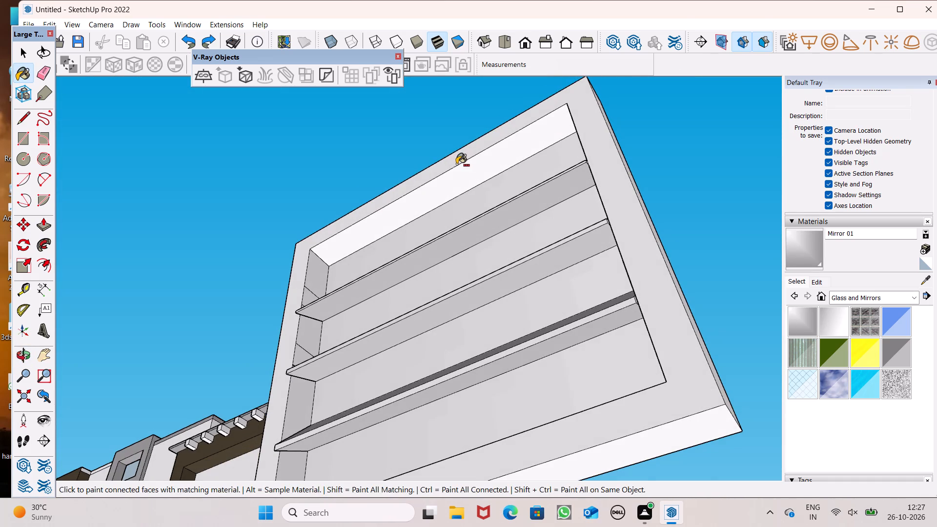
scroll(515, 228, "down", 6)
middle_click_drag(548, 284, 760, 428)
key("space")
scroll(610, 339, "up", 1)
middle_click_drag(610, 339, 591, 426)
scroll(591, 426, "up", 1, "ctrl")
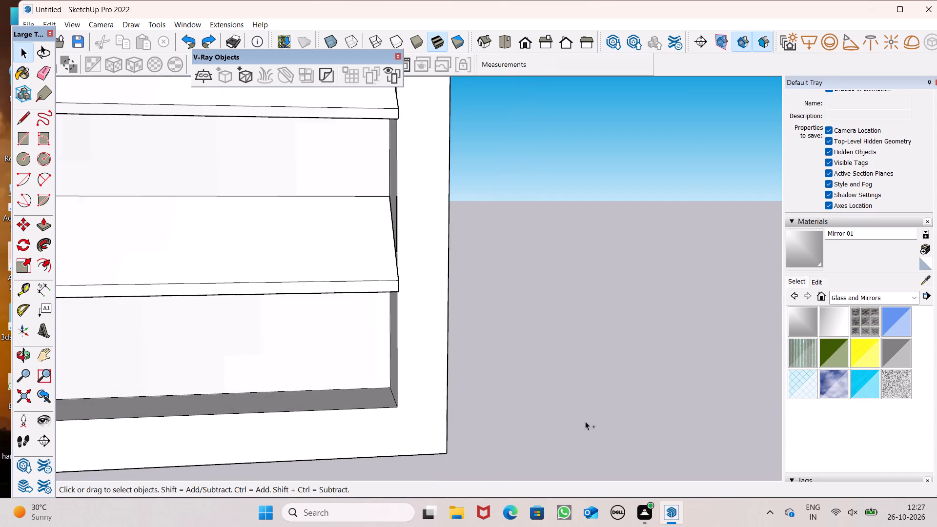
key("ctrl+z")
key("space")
Make a group of the whole louvre, including its frame, slats and back panels.
scroll(482, 333, "down", 6)
middle_click_drag(478, 360, 471, 385)
scroll(461, 377, "up", 5)
triple_click(443, 385)
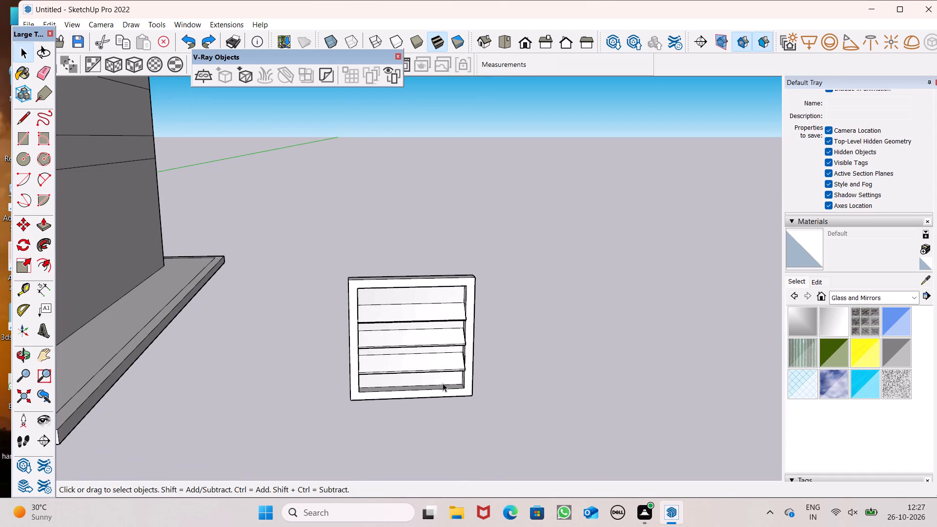
double_click(443, 383)
right_click(442, 375)
left_click(502, 243)
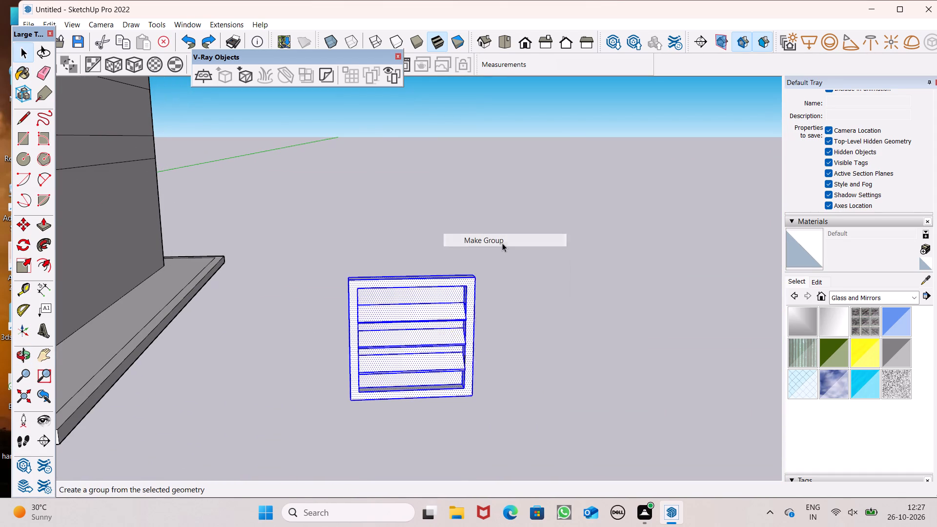
Move the louvre group from the ground beside the house to the framed square opening high on the front facade.
scroll(504, 244, "down", 12)
left_click(535, 287)
key("m")
key("Return")
scroll(581, 318, "down", 3)
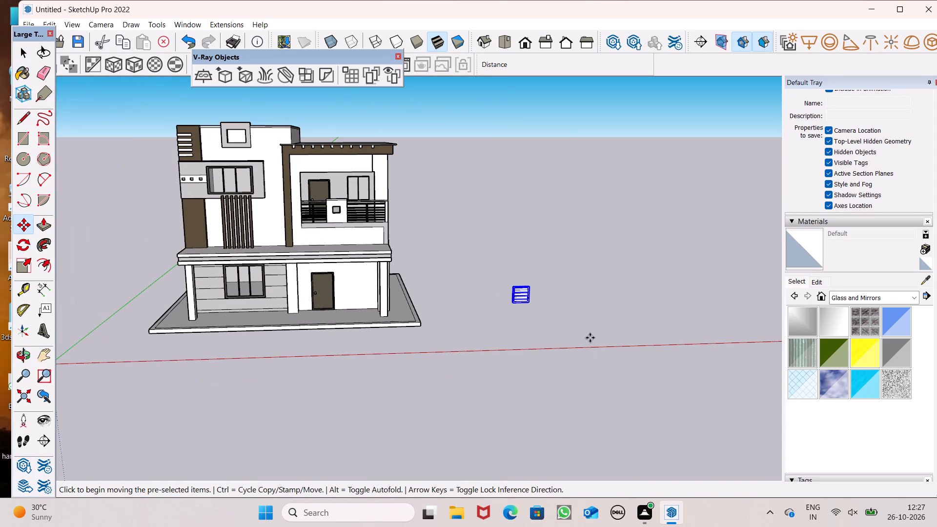
left_click_drag(531, 308, 319, 201)
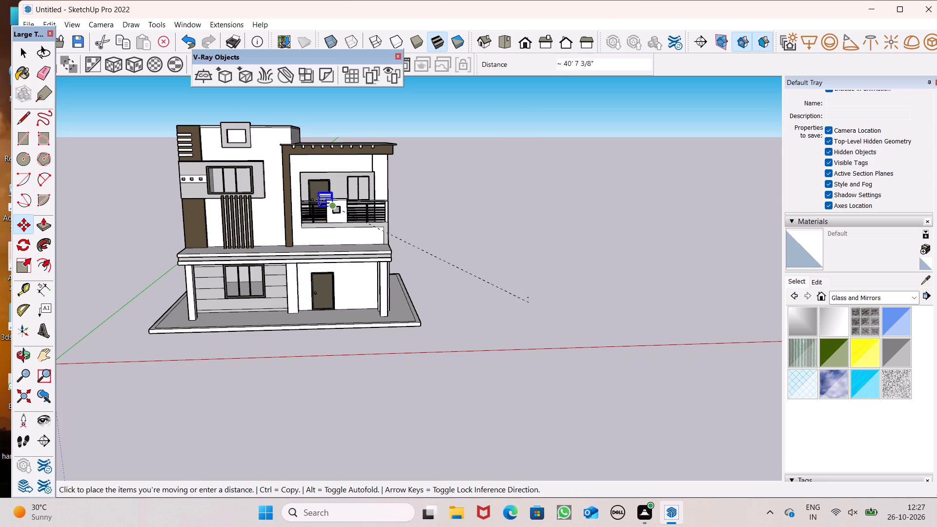
left_click_drag(319, 201, 249, 147)
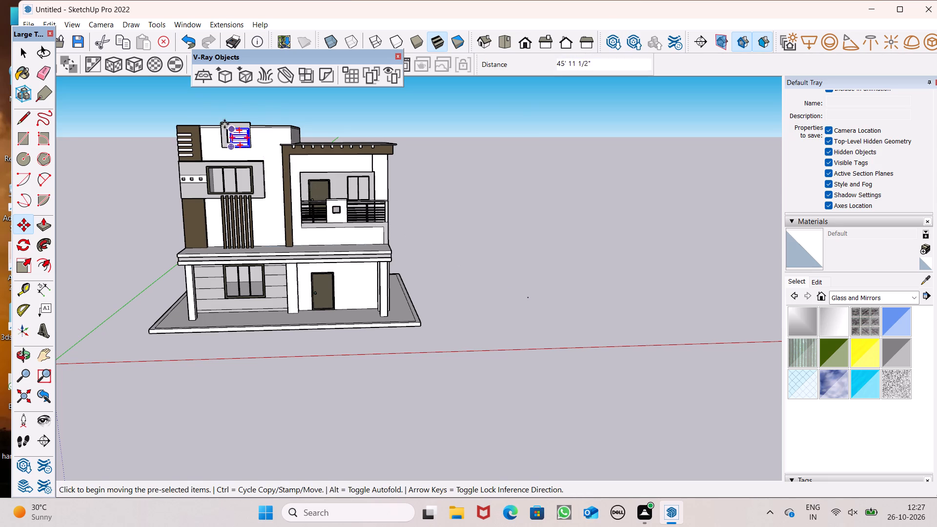
Reposition the louvre group by its lower right corner onto the lower right corner of the framed square opening.
scroll(224, 123, "up", 14)
middle_click(230, 97)
scroll(230, 104, "down", 3)
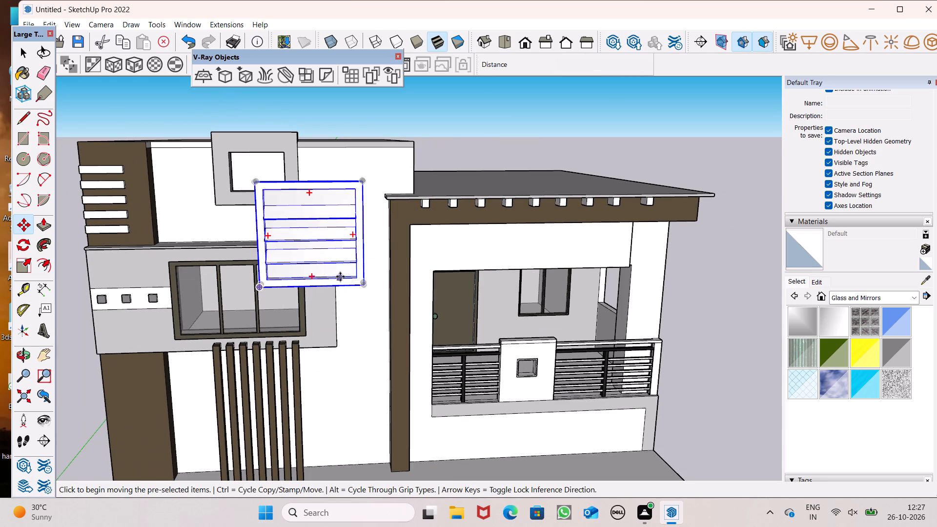
left_click_drag(365, 285, 295, 187)
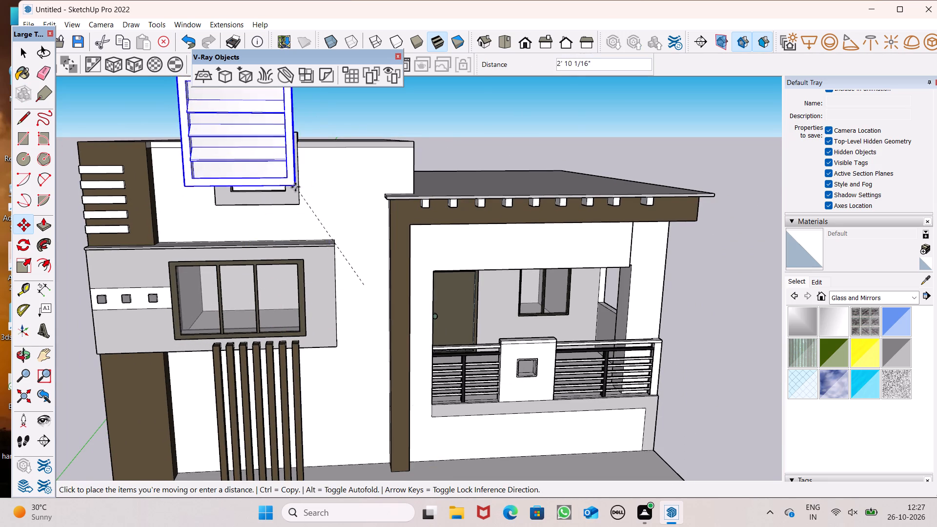
left_click_drag(295, 187, 287, 182)
scroll(284, 184, "up", 8)
scroll(286, 182, "down", 6)
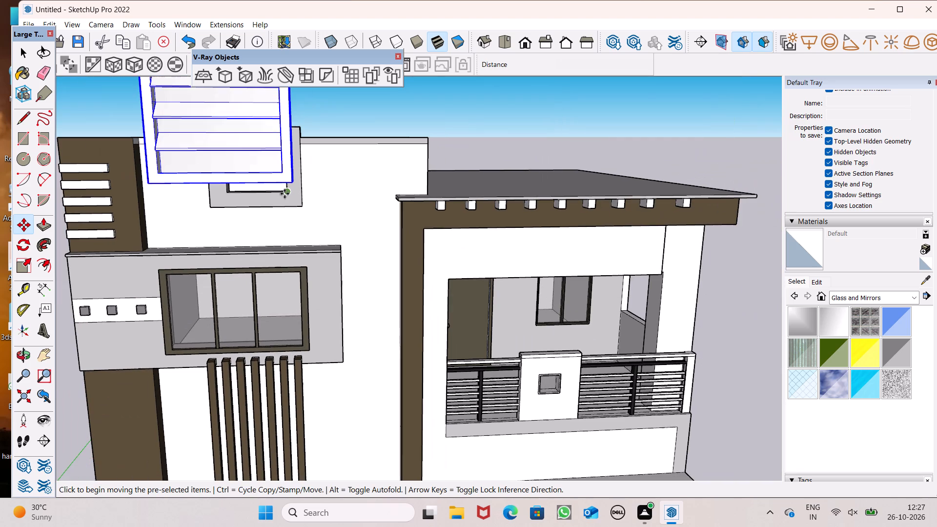
left_click_drag(287, 180, 285, 189)
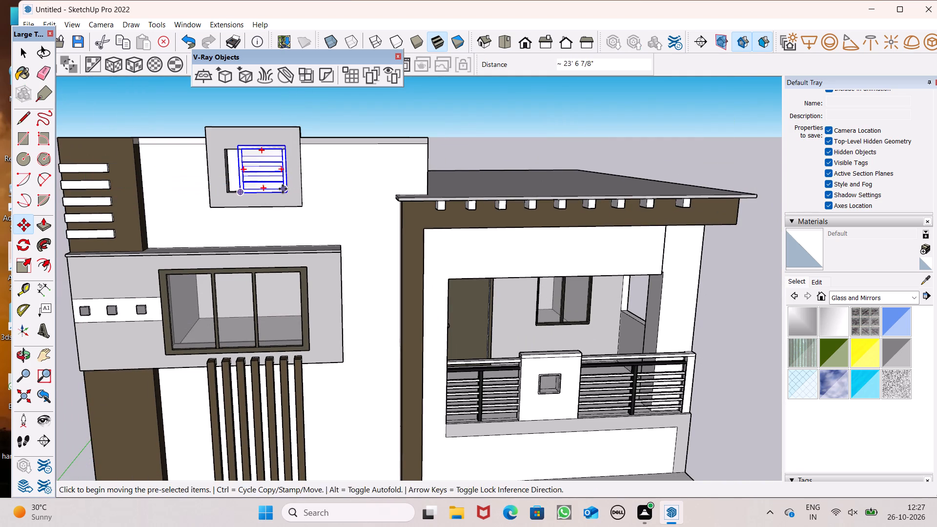
Scale the louvre group in width by about 1.29 so it reaches the far side edge of the square opening.
scroll(243, 164, "up", 7)
middle_click_drag(257, 177, 338, 228)
middle_click(338, 228)
middle_click_drag(335, 232, 362, 248)
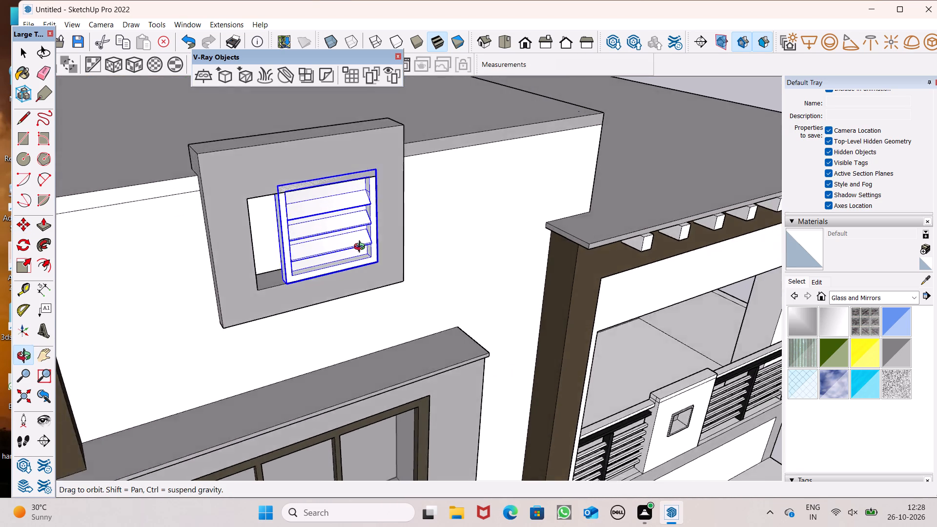
middle_click_drag(362, 248, 388, 259)
scroll(388, 259, "up", 1)
left_click(20, 262)
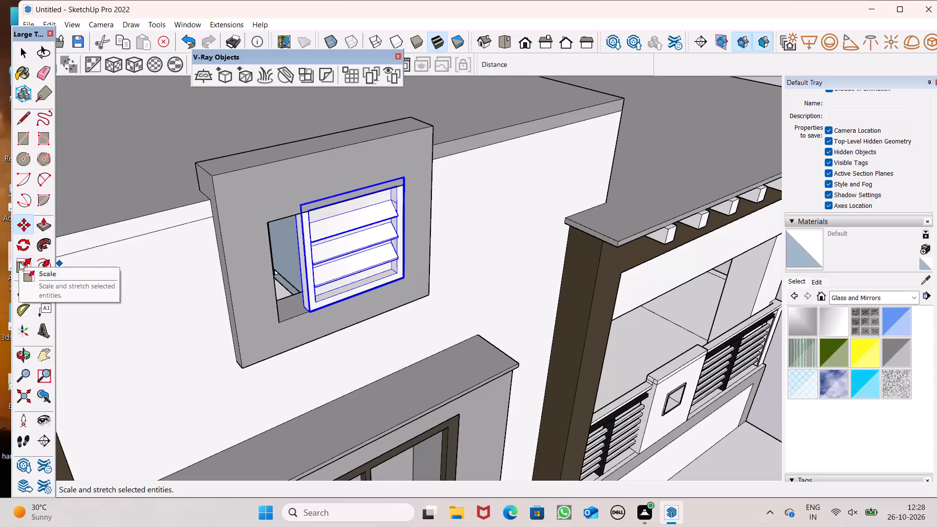
scroll(254, 243, "up", 1)
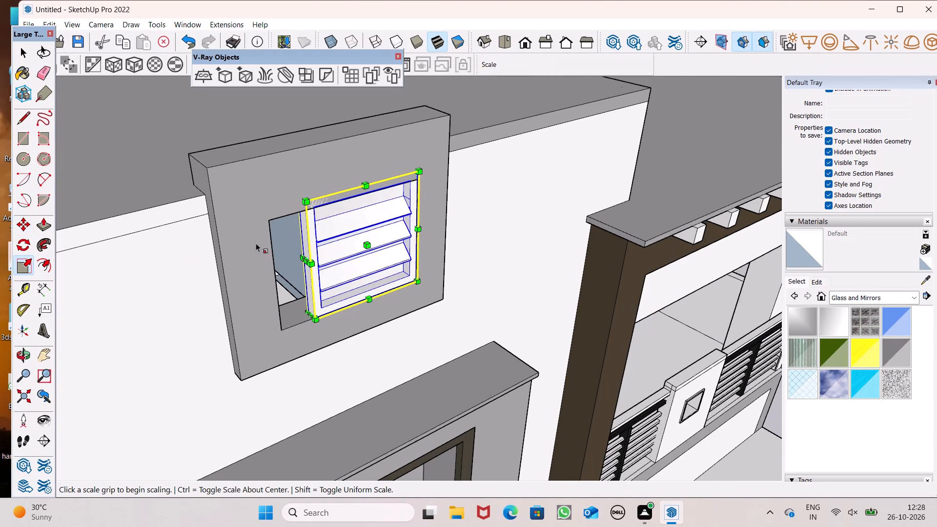
scroll(256, 243, "up", 1)
left_click_drag(308, 263, 283, 282)
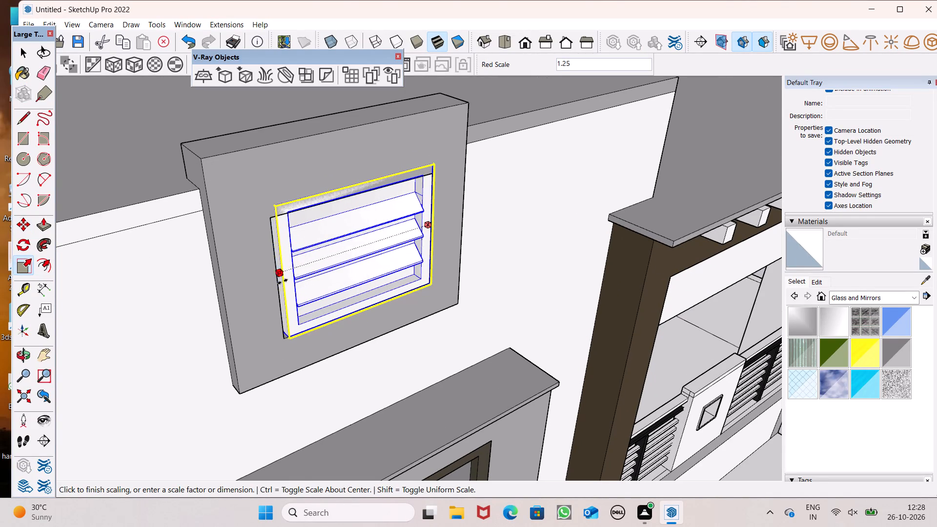
left_click_drag(283, 282, 278, 284)
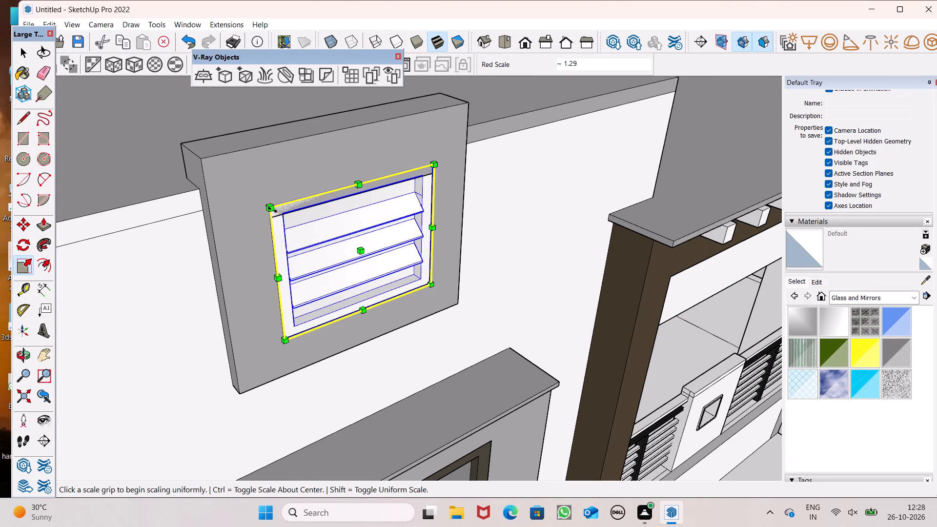
Scale the louvre group uniformly by 0.82, then stretch its height by about 1.13 and width by about 1.22 to fill the opening.
left_click_drag(273, 207, 285, 249)
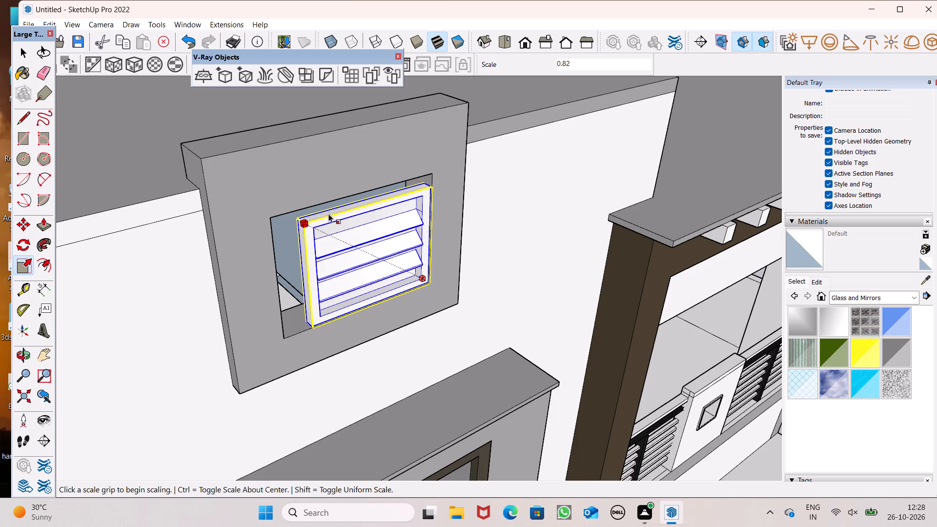
scroll(341, 206, "up", 4)
left_click_drag(376, 199, 376, 189)
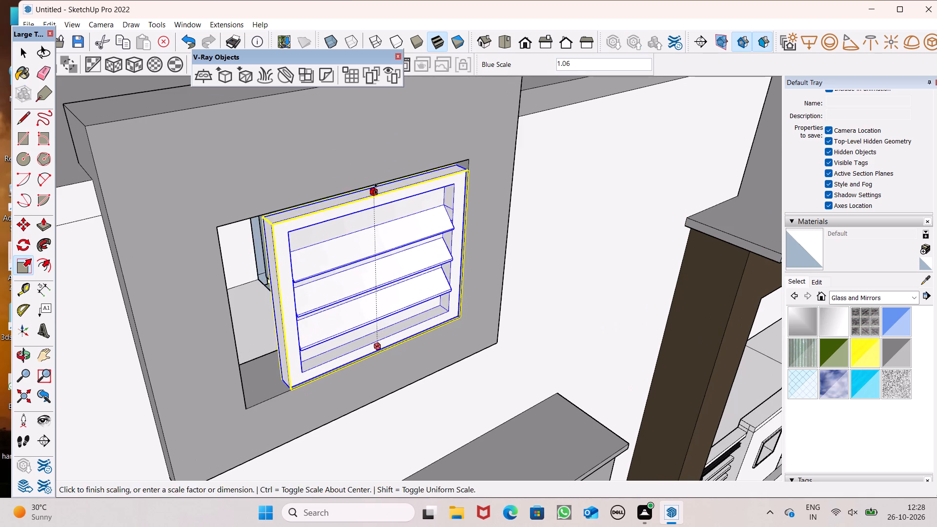
left_click_drag(376, 189, 376, 181)
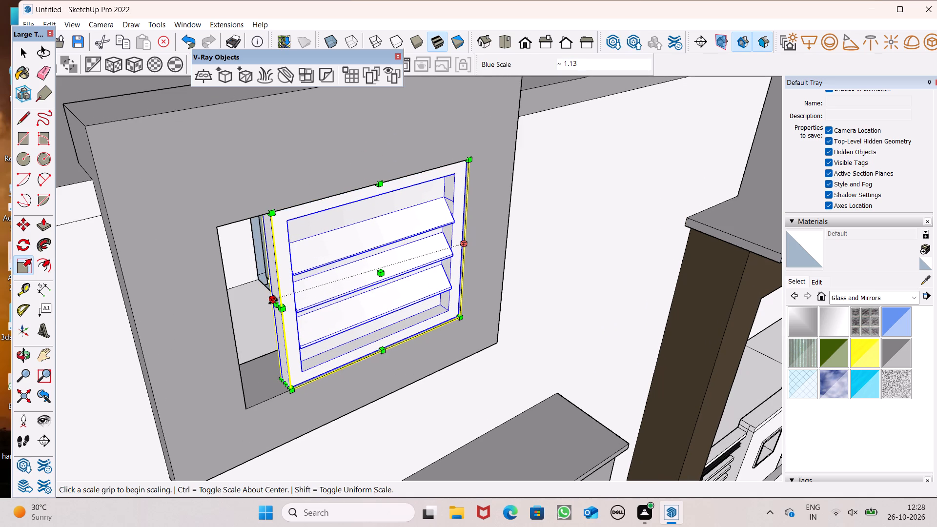
left_click_drag(275, 302, 233, 333)
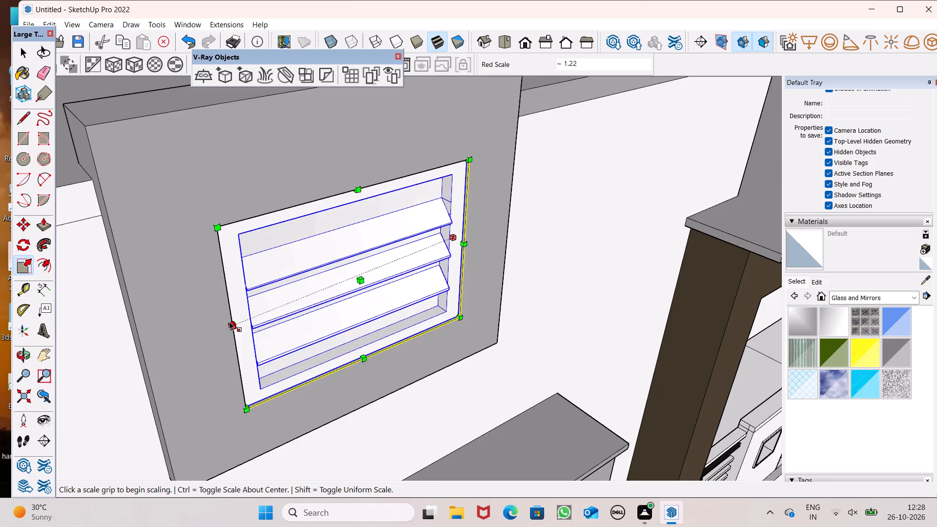
scroll(194, 299, "down", 4)
key("space")
scroll(166, 285, "down", 10)
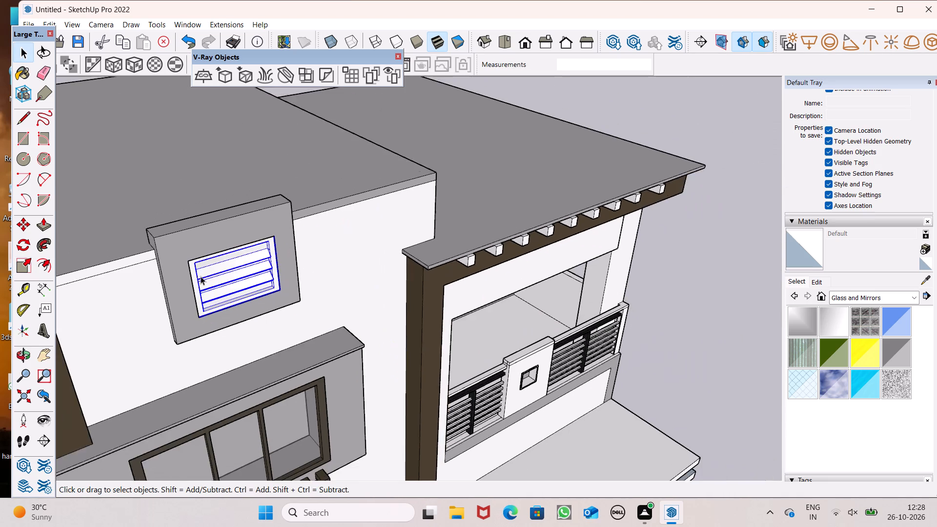
middle_click_drag(210, 286, 183, 254)
scroll(200, 272, "up", 1)
left_click(719, 335)
Examine the fitted louvre and the whole house exterior from the front, side and rear.
middle_click_drag(373, 337, 240, 295)
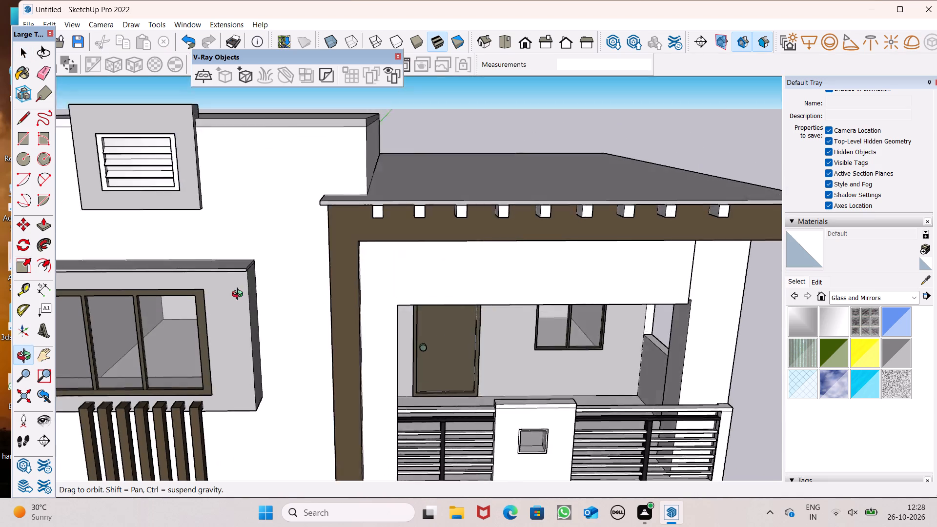
middle_click_drag(240, 295, 239, 293)
scroll(239, 293, "up", 1)
scroll(285, 239, "down", 4)
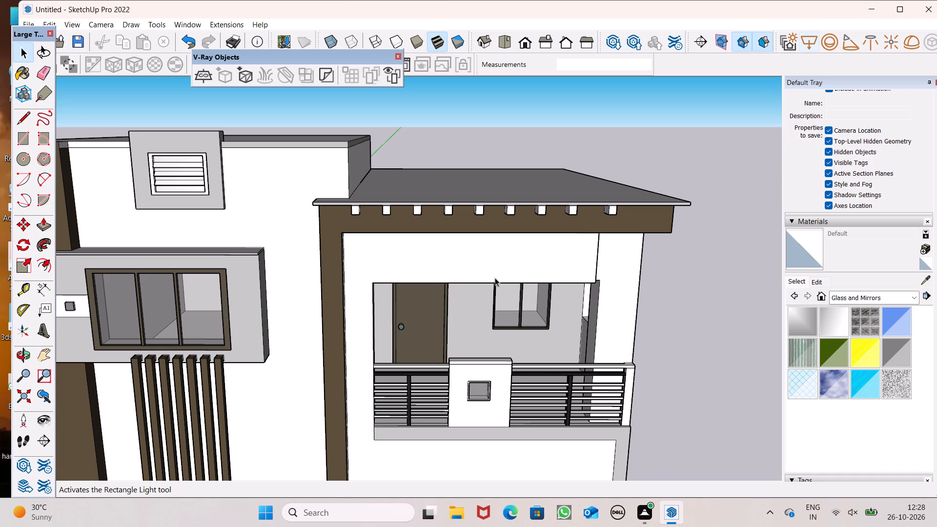
scroll(452, 290, "down", 4)
scroll(392, 242, "down", 3)
middle_click_drag(424, 313, 206, 252)
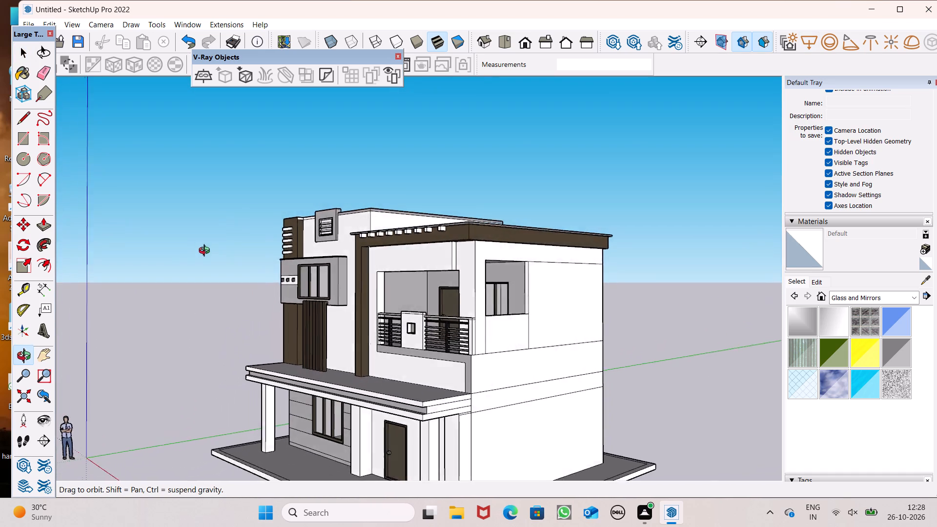
middle_click_drag(206, 252, 390, 288)
scroll(448, 253, "down", 2)
middle_click_drag(501, 265, 505, 263)
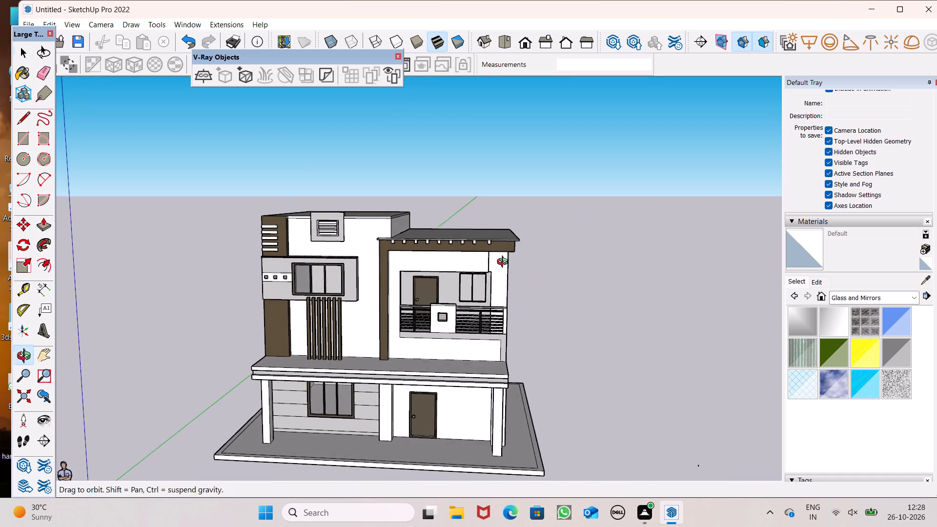
middle_click_drag(505, 263, 556, 248)
scroll(505, 227, "down", 1)
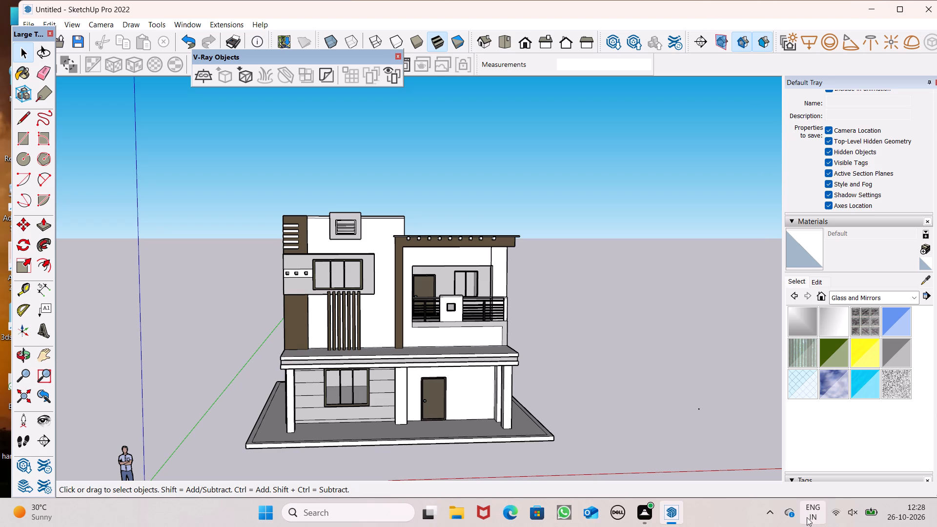
scroll(379, 198, "down", 3)
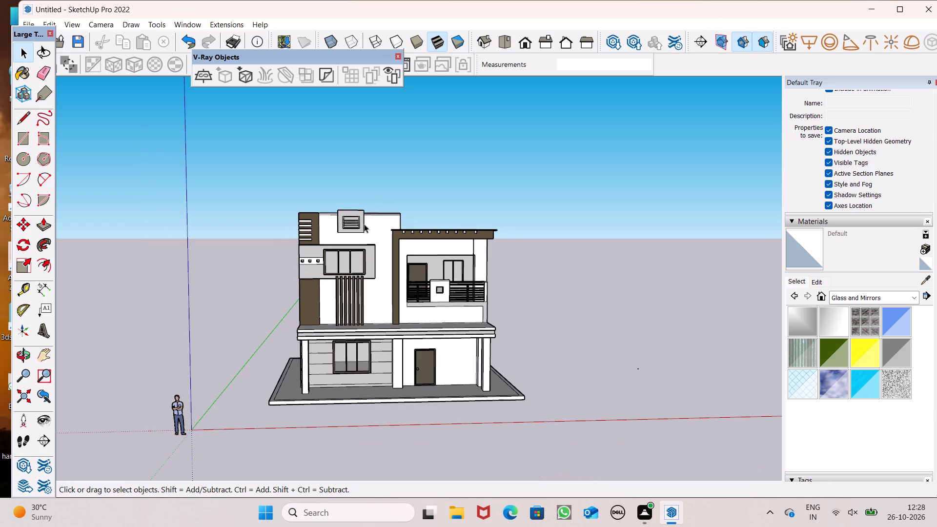
middle_click_drag(543, 378, 312, 250)
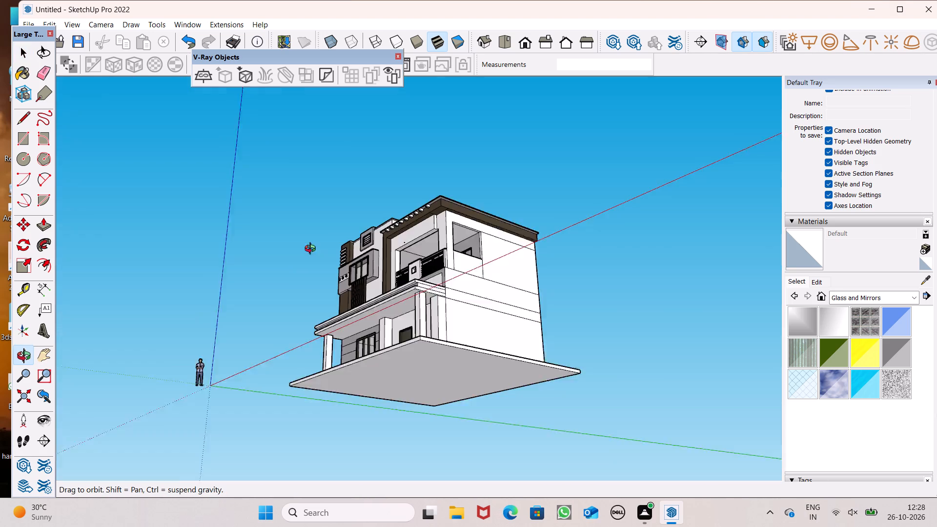
middle_click_drag(312, 250, 0, 380)
middle_click_drag(736, 424, 740, 402)
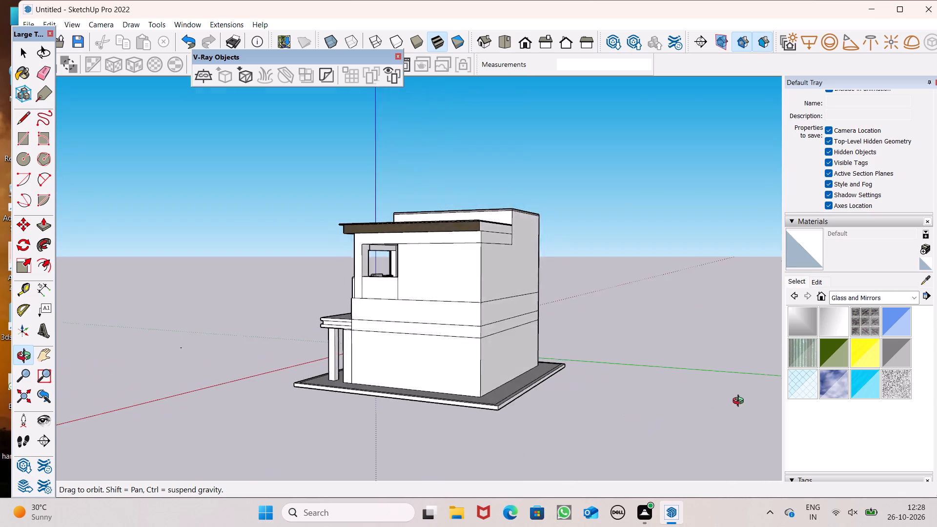
middle_click_drag(740, 402, 936, 369)
scroll(495, 376, "up", 1)
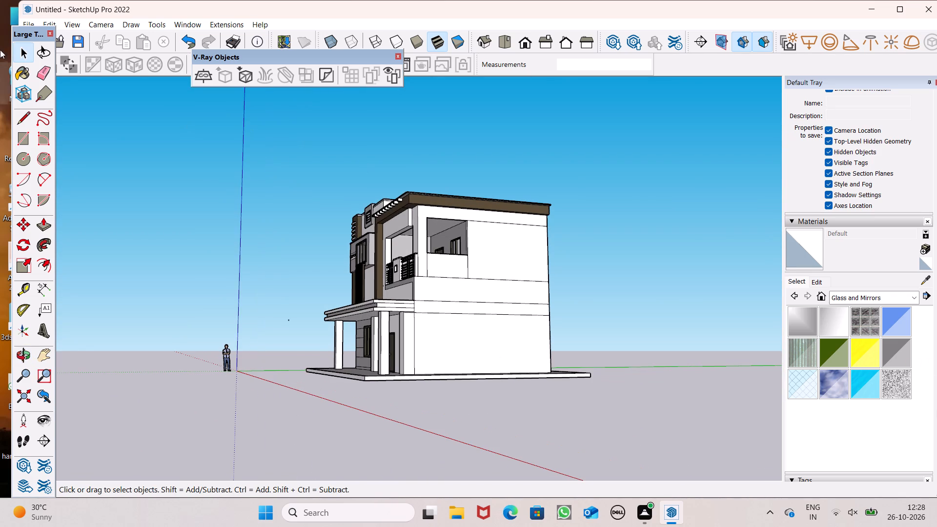
Erase the horizontal floor lines and the short vertical line below the window opening on the balcony-side wall.
left_click(50, 75)
scroll(279, 232, "up", 2)
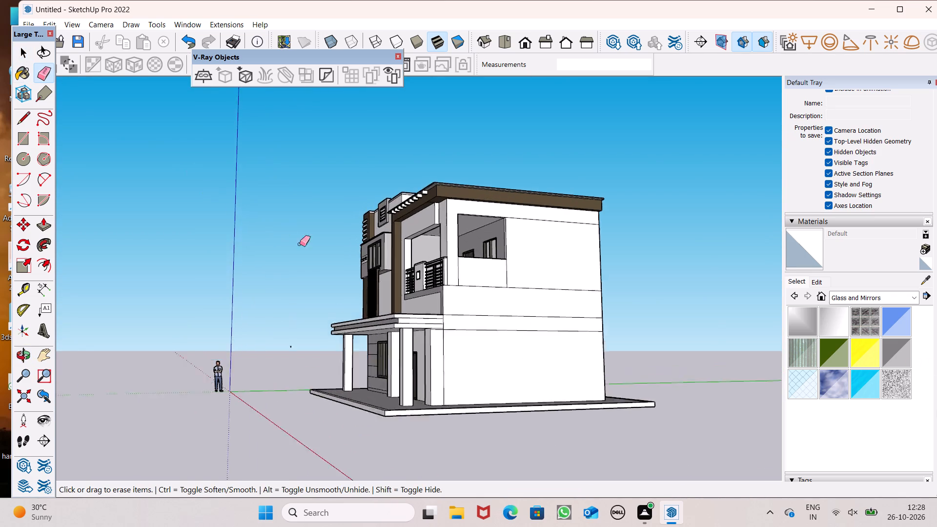
scroll(300, 244, "up", 3)
left_click_drag(509, 294, 518, 289)
left_click_drag(521, 289, 531, 355)
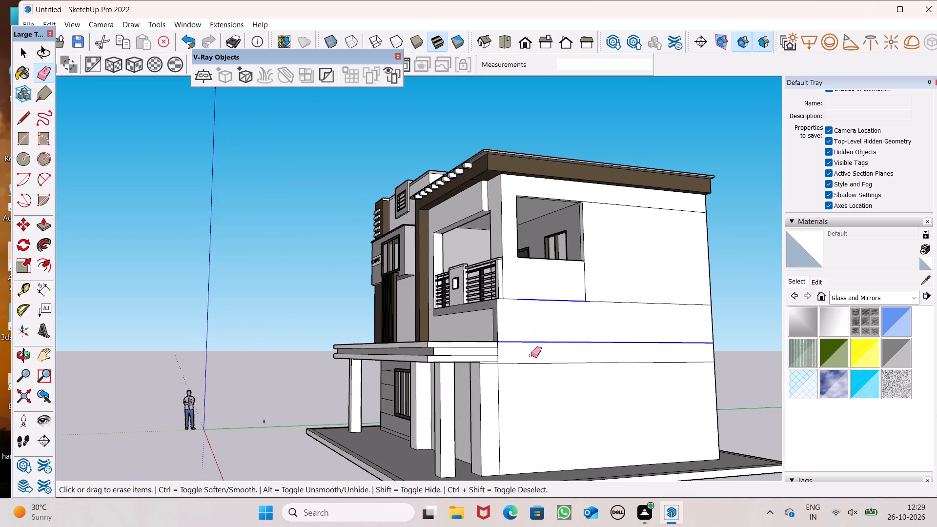
left_click_drag(531, 355, 535, 356)
left_click_drag(569, 311, 589, 371)
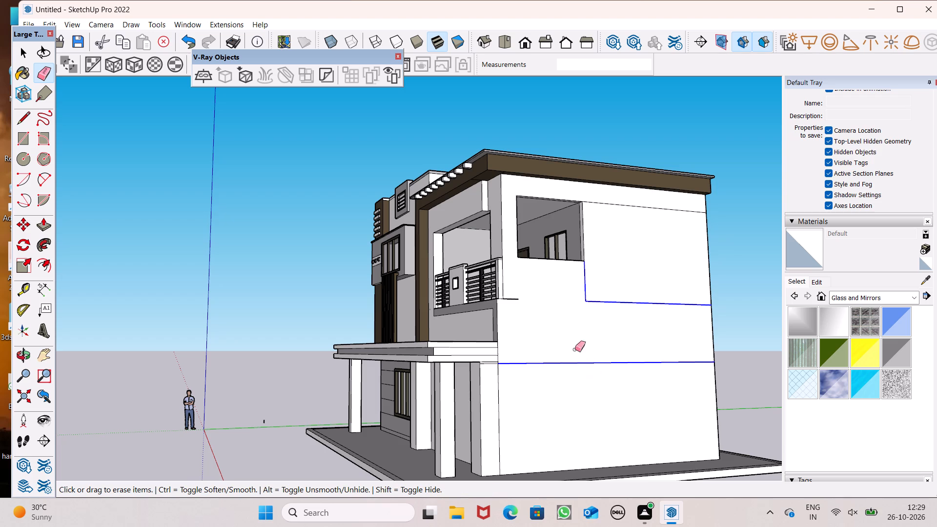
Erase the leftover horizontal edge segments at the base of the balcony railing's outer corner on the side wall.
scroll(527, 306, "up", 7)
scroll(474, 283, "up", 6)
left_click_drag(485, 283, 481, 299)
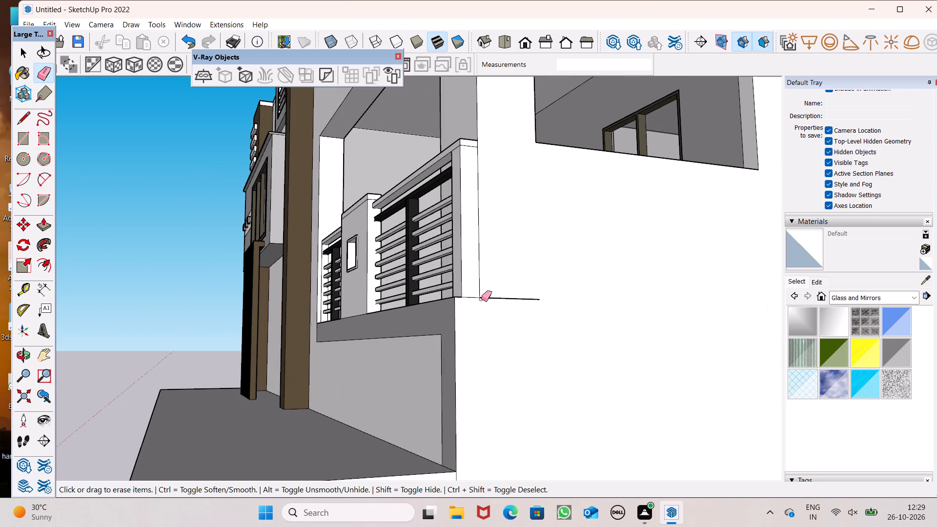
left_click_drag(481, 299, 475, 293)
left_click_drag(476, 292, 494, 292)
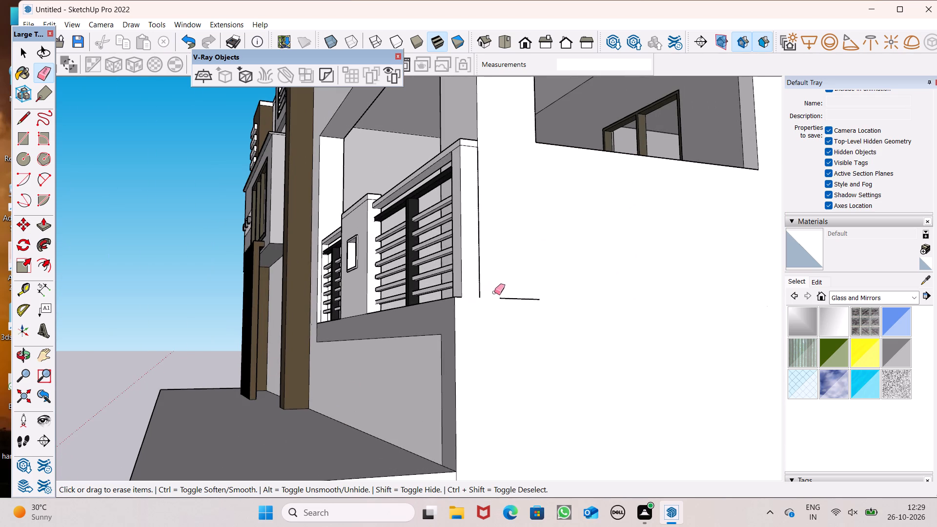
left_click_drag(494, 292, 518, 309)
Erase the remaining horizontal line beneath the roof on the balcony-side wall, beside the window opening.
scroll(489, 310, "down", 12)
middle_click_drag(610, 310, 574, 330)
scroll(575, 331, "up", 1)
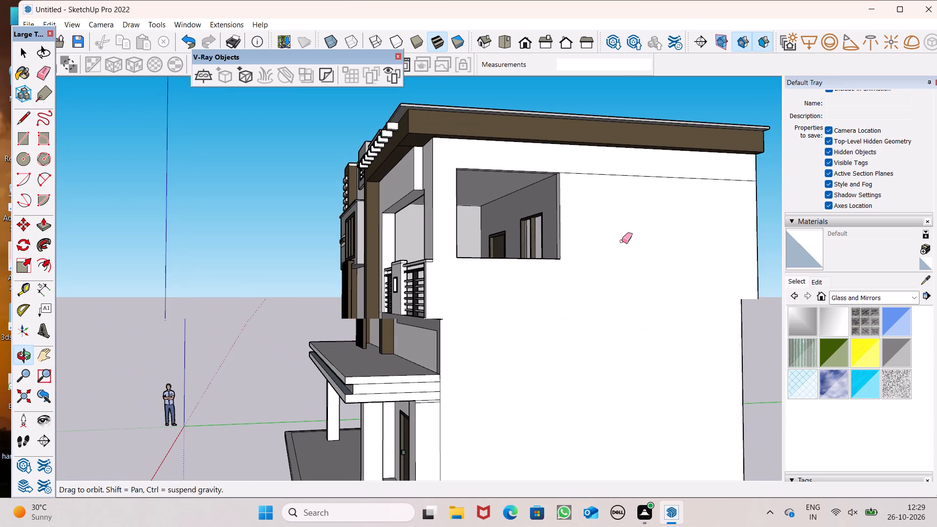
left_click(642, 179)
left_click(644, 174)
Erase the lines below the lower roof, the short vertical line at the roof step and the three floor lines on the rear wall.
scroll(550, 274, "down", 4)
scroll(536, 210, "down", 5)
middle_click_drag(573, 277, 243, 300)
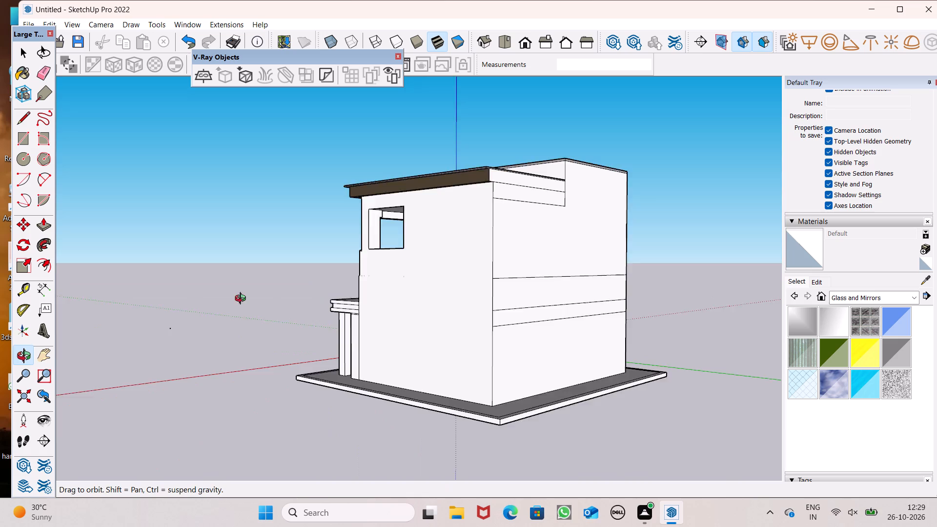
middle_click_drag(243, 300, 95, 304)
scroll(97, 302, "up", 1)
scroll(168, 290, "up", 3)
left_click_drag(367, 146, 374, 161)
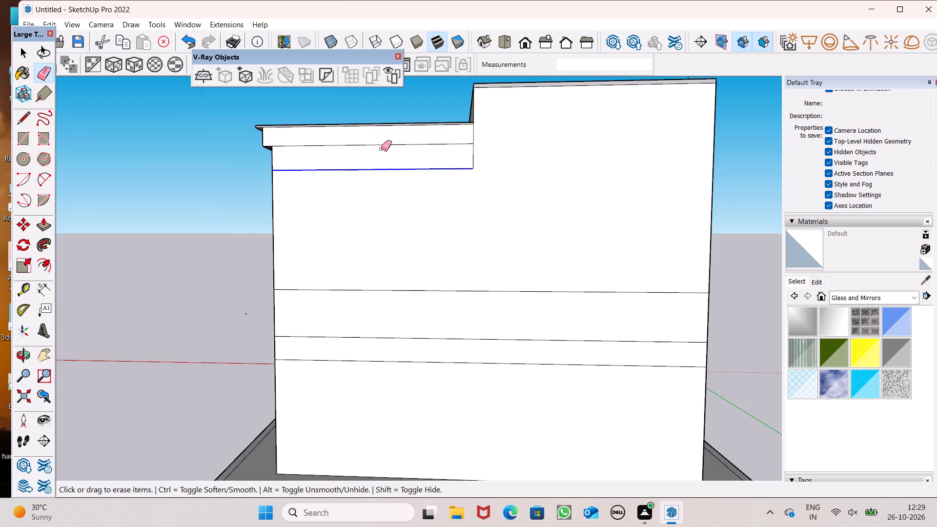
left_click_drag(390, 135, 391, 152)
left_click_drag(461, 142, 480, 151)
left_click_drag(477, 141, 474, 141)
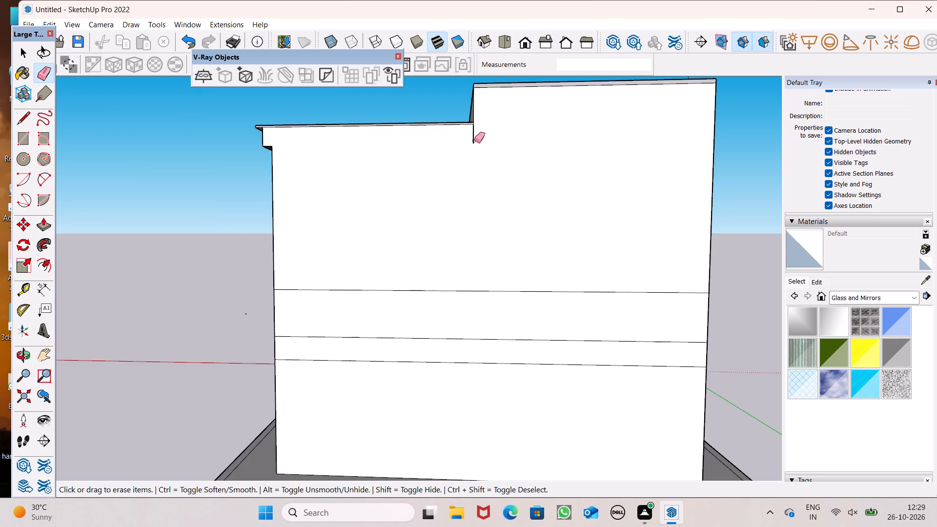
left_click_drag(474, 141, 469, 142)
left_click_drag(466, 237, 448, 385)
Erase the three horizontal floor lines from the side wall opposite the balcony.
scroll(475, 268, "down", 2)
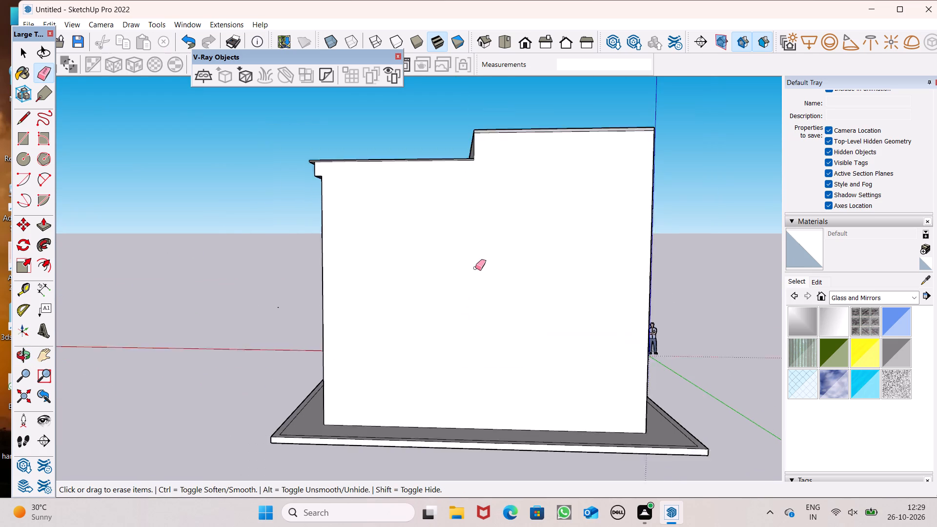
scroll(475, 268, "down", 2)
middle_click_drag(498, 286, 291, 312)
left_click_drag(446, 316, 452, 360)
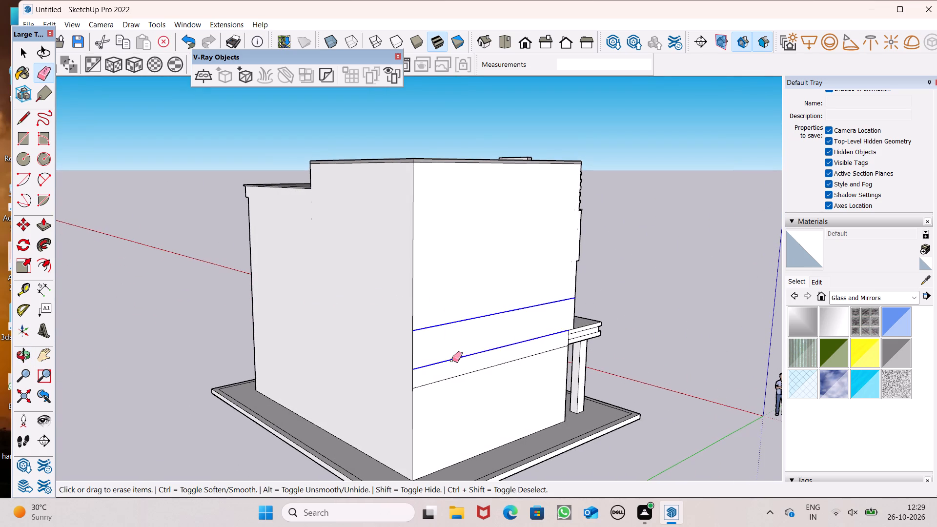
left_click_drag(452, 360, 455, 382)
Examine the rear and side walls, the front facade and the balcony for remaining stray edges.
middle_click_drag(524, 305, 670, 287)
scroll(529, 304, "up", 1)
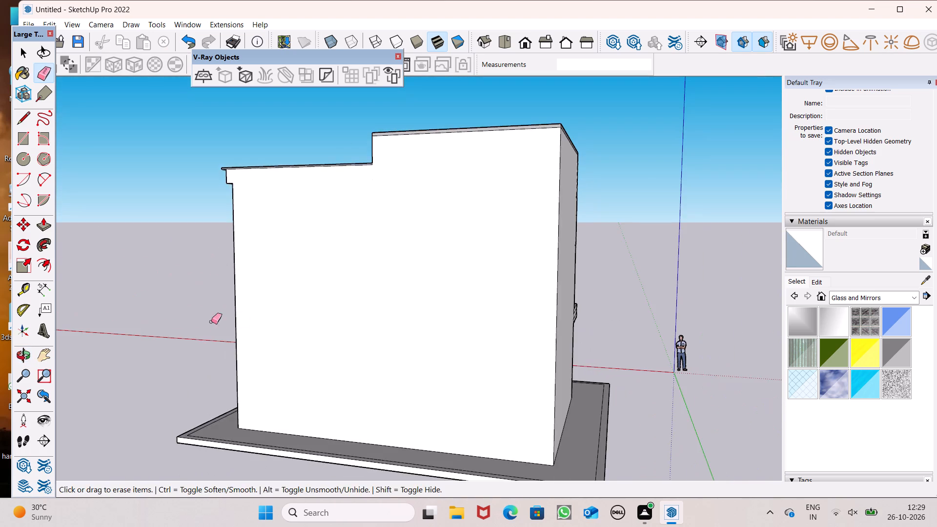
middle_click_drag(197, 324, 803, 337)
scroll(288, 318, "up", 1)
middle_click_drag(296, 323, 574, 304)
scroll(545, 229, "up", 8)
middle_click_drag(545, 239, 423, 325)
middle_click(362, 346)
scroll(462, 323, "down", 3)
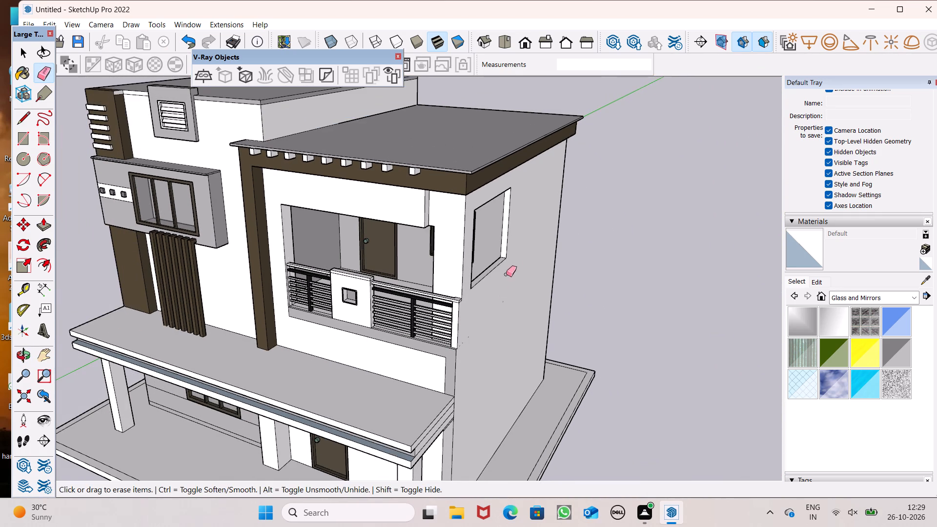
middle_click_drag(515, 262, 602, 197)
scroll(603, 197, "up", 1)
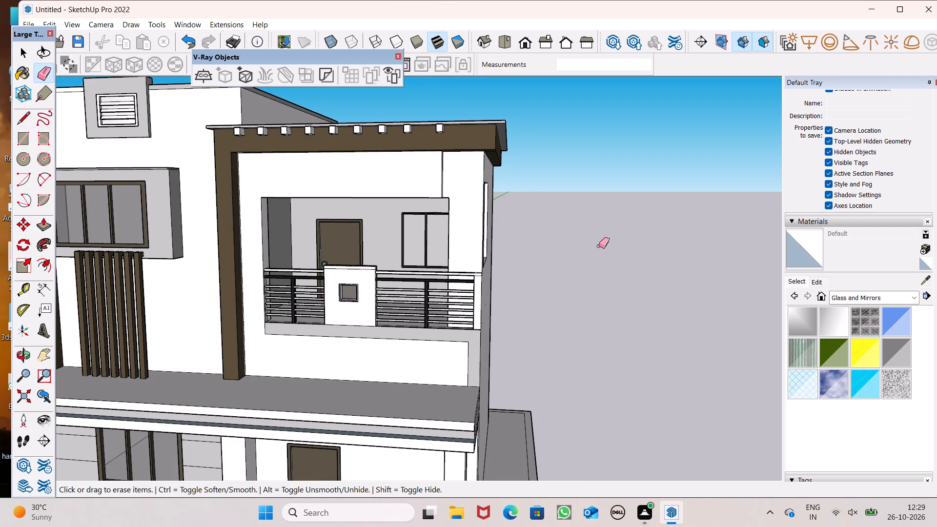
scroll(563, 277, "down", 4)
middle_click_drag(550, 276, 337, 126)
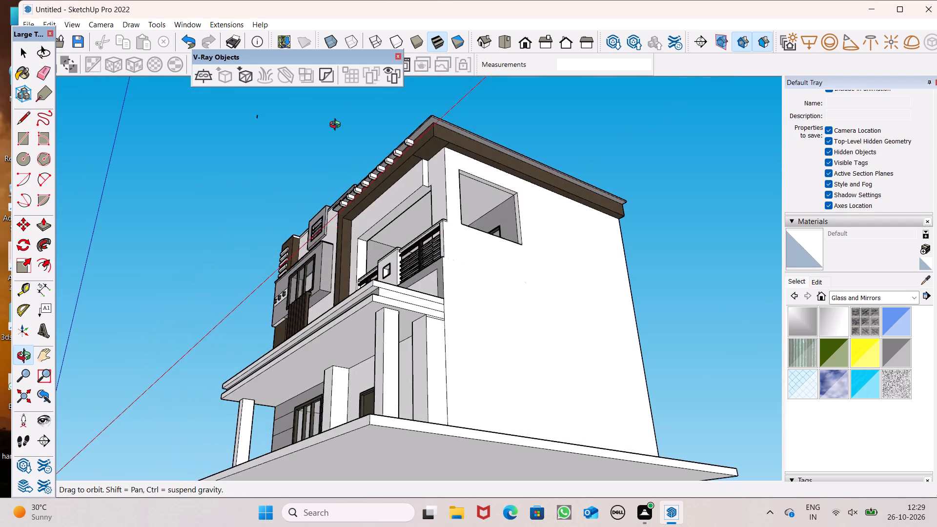
middle_click_drag(337, 126, 544, 16)
scroll(544, 16, "up", 1)
scroll(474, 119, "up", 7)
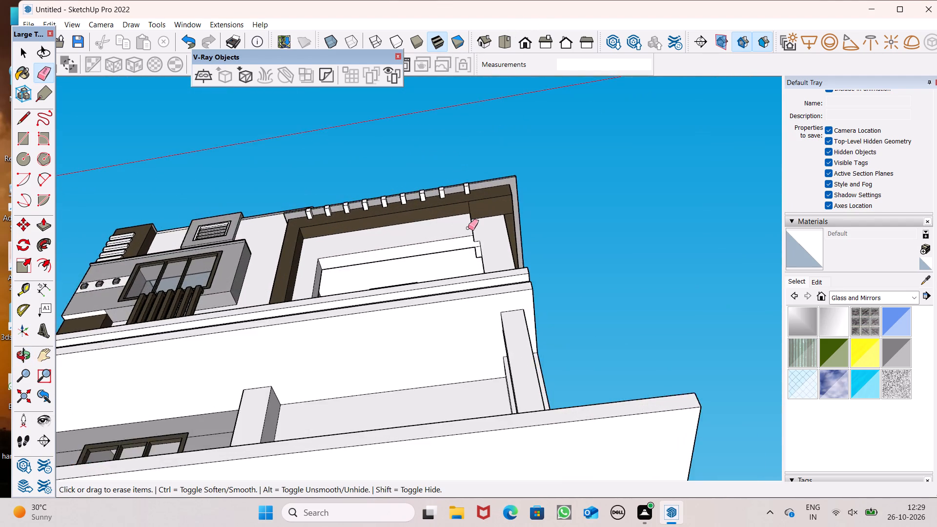
Erase the vertical line and the short edge line on the dark brown beam beneath the balcony-side roof.
scroll(473, 228, "up", 16)
left_click_drag(466, 179, 474, 171)
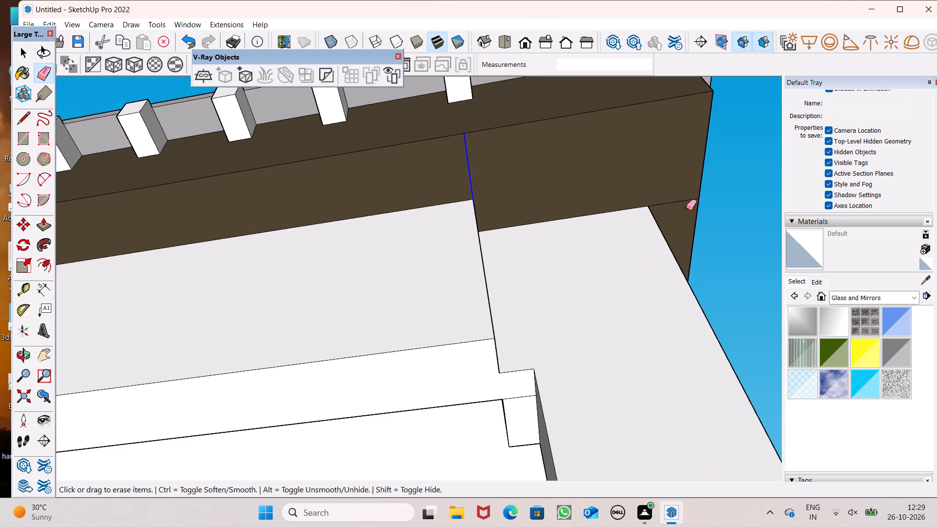
left_click_drag(678, 198, 675, 208)
Examine the roof underside, the side walls and the front facade for remaining stray edges.
scroll(618, 187, "down", 5)
scroll(667, 238, "up", 1)
middle_click_drag(661, 240, 88, 333)
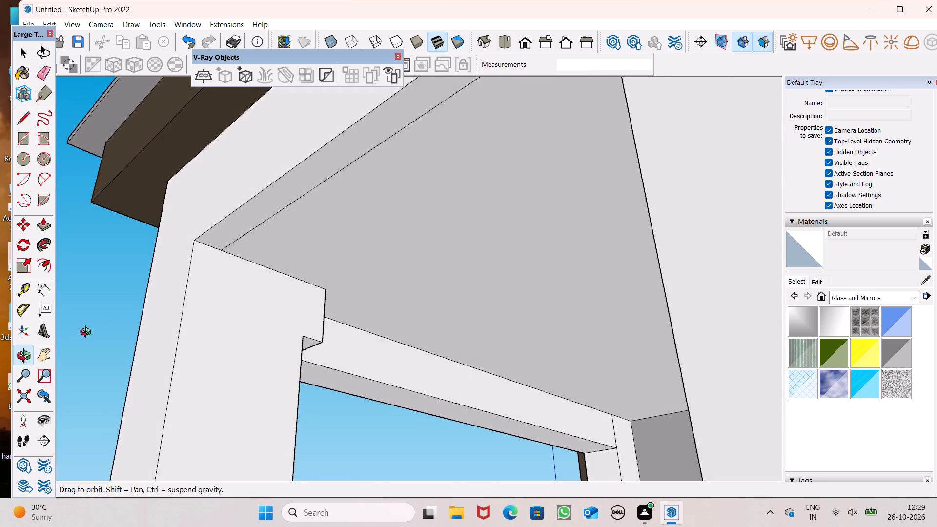
middle_click_drag(88, 333, 216, 297)
scroll(312, 236, "down", 12)
scroll(542, 320, "up", 1)
middle_click_drag(542, 320, 486, 331)
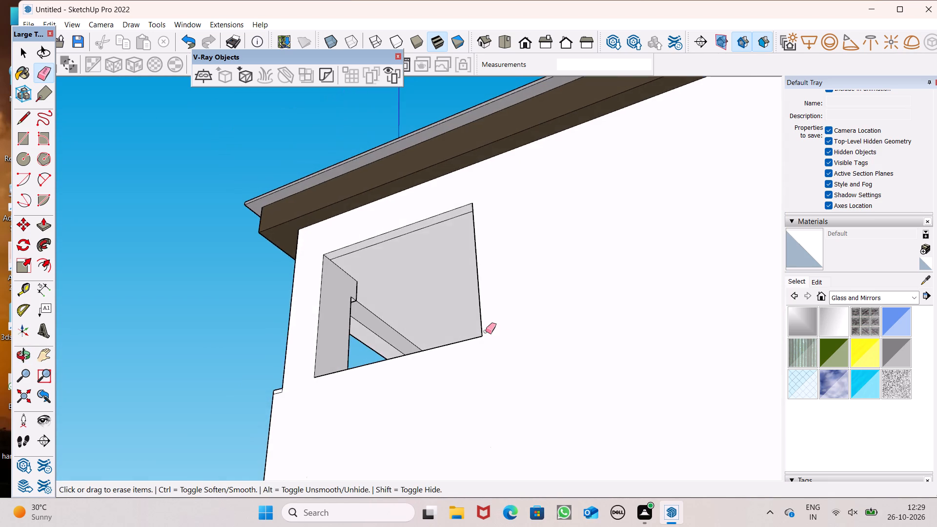
scroll(486, 331, "down", 9)
middle_click_drag(508, 327, 613, 353)
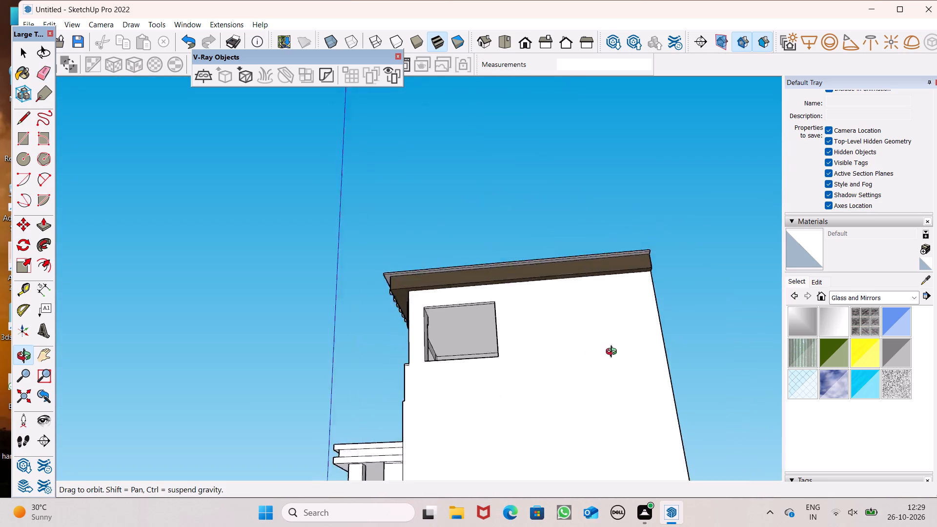
middle_click_drag(613, 353, 745, 374)
scroll(289, 374, "up", 1)
middle_click_drag(289, 373, 760, 390)
middle_click_drag(340, 386, 543, 422)
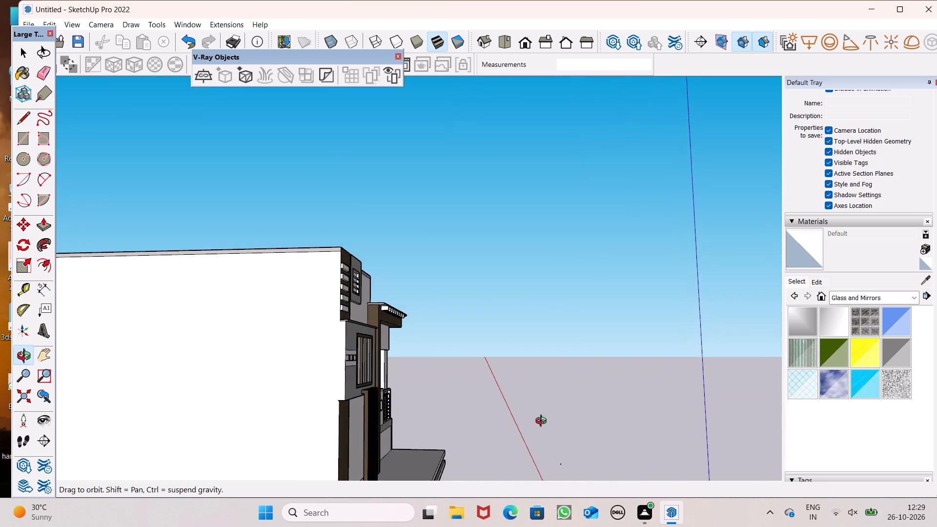
middle_click_drag(543, 422, 220, 423)
scroll(293, 311, "down", 2)
middle_click_drag(341, 367, 305, 441)
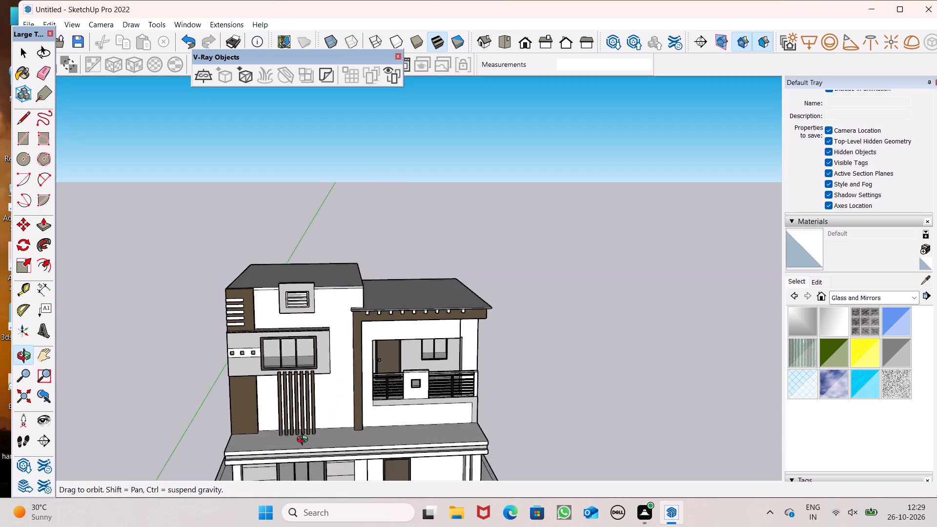
Examine the interior walls behind the upper front window.
middle_click_drag(305, 441, 330, 322)
scroll(300, 338, "up", 7)
scroll(228, 324, "up", 4)
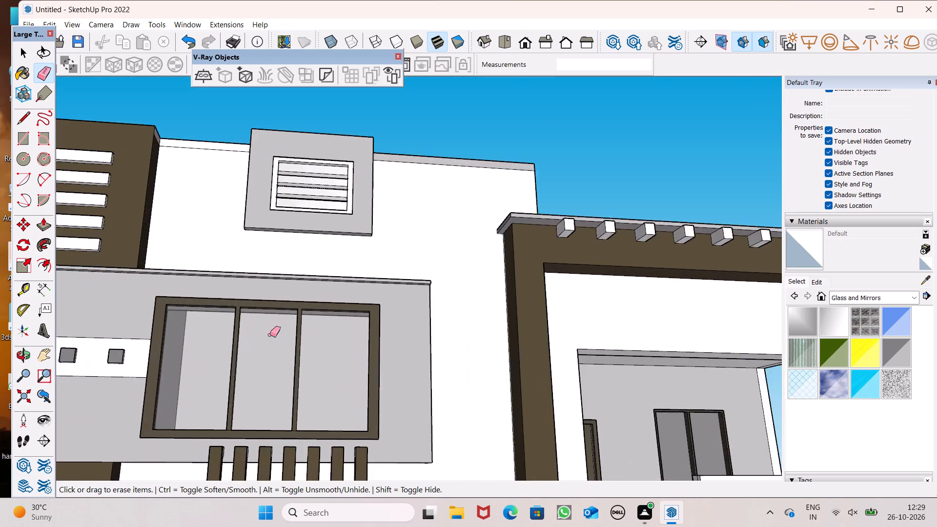
scroll(270, 335, "up", 3)
middle_click_drag(314, 351, 296, 441)
scroll(292, 435, "up", 12)
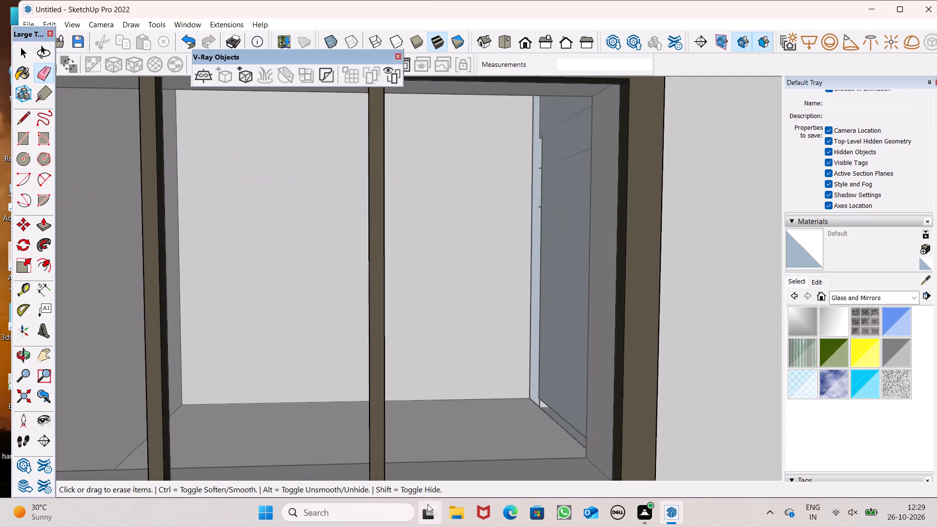
scroll(428, 504, "up", 4)
scroll(203, 328, "up", 4)
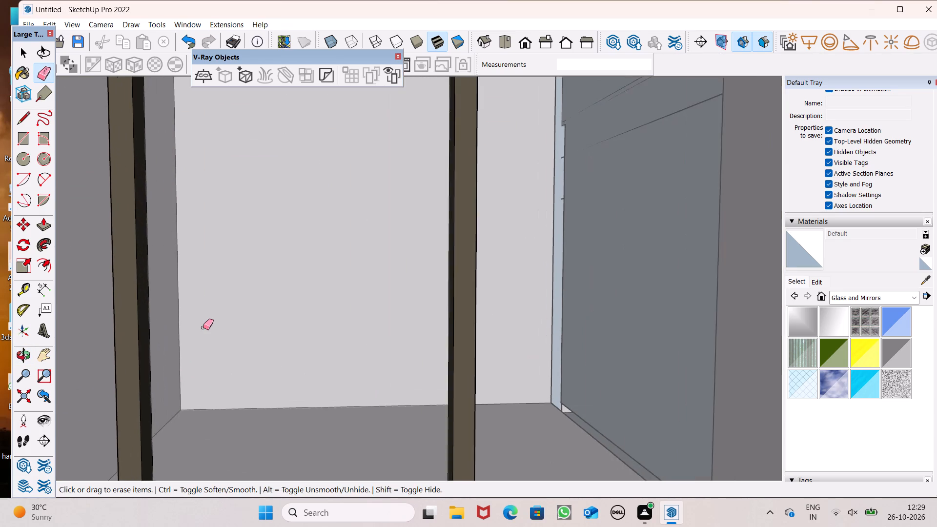
scroll(203, 327, "up", 18)
scroll(206, 328, "down", 2)
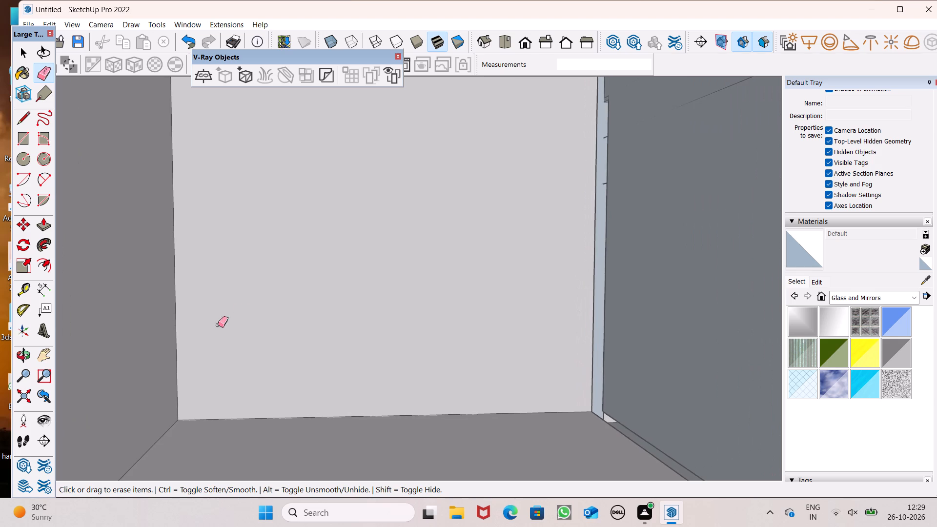
scroll(218, 325, "down", 20)
scroll(218, 325, "down", 20)
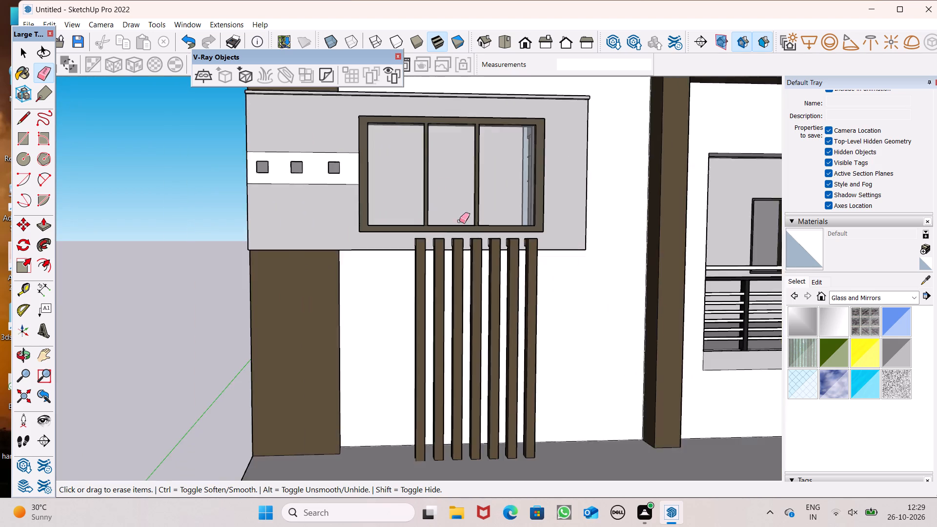
Examine the front facade, balcony, roofs and rear of the house as a whole.
middle_click_drag(474, 228, 413, 172)
scroll(326, 217, "down", 4)
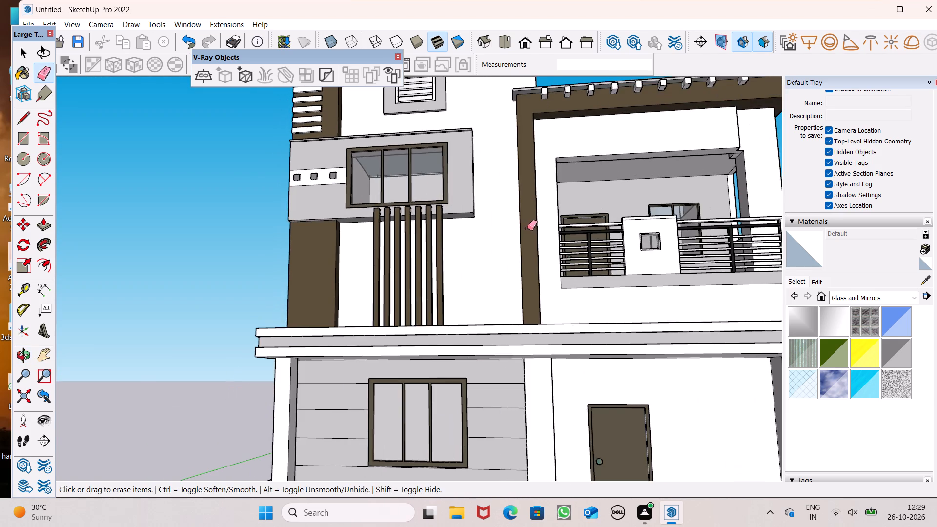
scroll(532, 228, "up", 6)
middle_click_drag(533, 227, 538, 221)
scroll(597, 231, "down", 4)
middle_click_drag(662, 289, 665, 306)
middle_click_drag(665, 308, 653, 328)
scroll(538, 258, "down", 3)
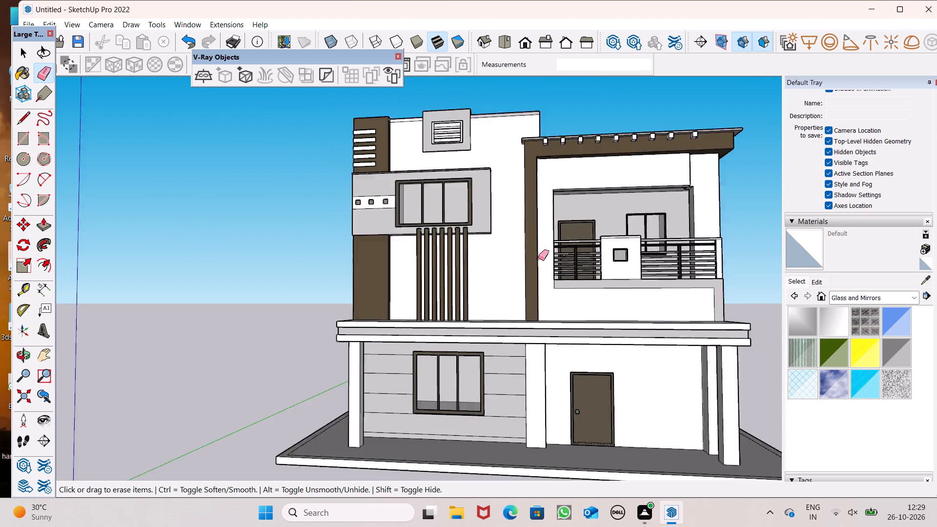
scroll(538, 258, "down", 7)
middle_click_drag(629, 282, 81, 429)
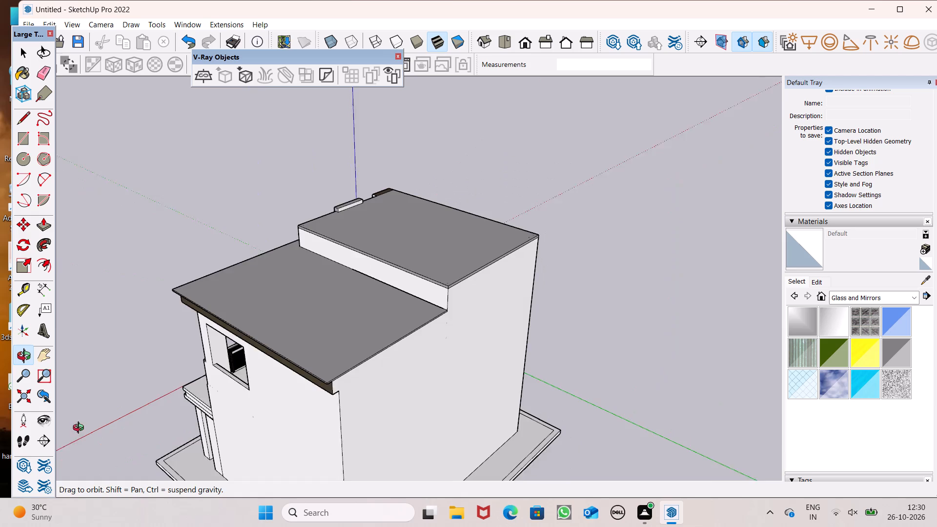
middle_click_drag(81, 429, 71, 431)
scroll(85, 418, "up", 1)
middle_click_drag(95, 376, 672, 286)
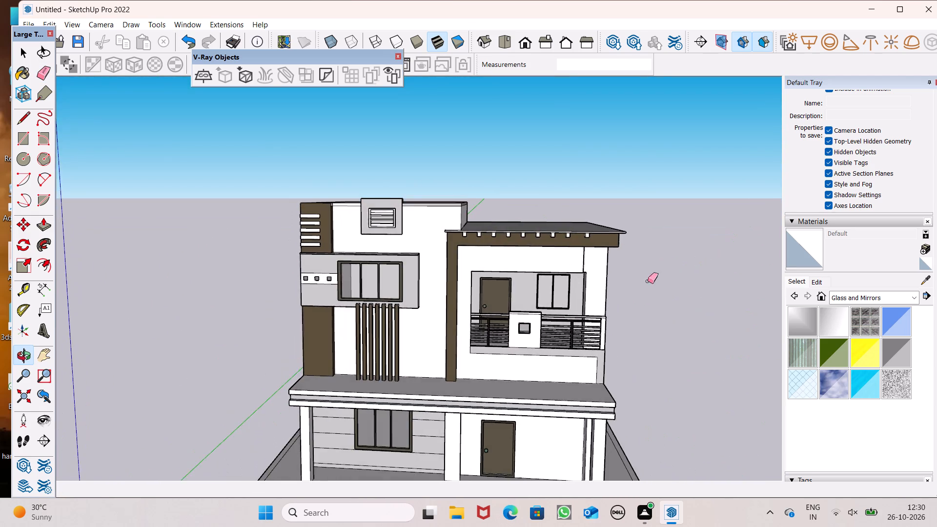
scroll(244, 259, "down", 3)
middle_click_drag(285, 324, 310, 273)
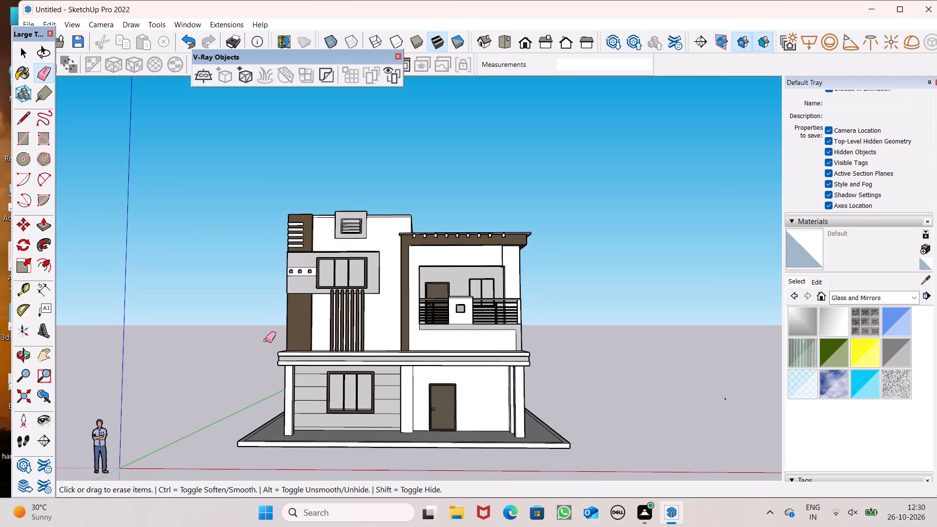
Paint the ground-level platform floor around the house with Encaustic Tile Circular 01 from the Tile collection.
left_click(895, 294)
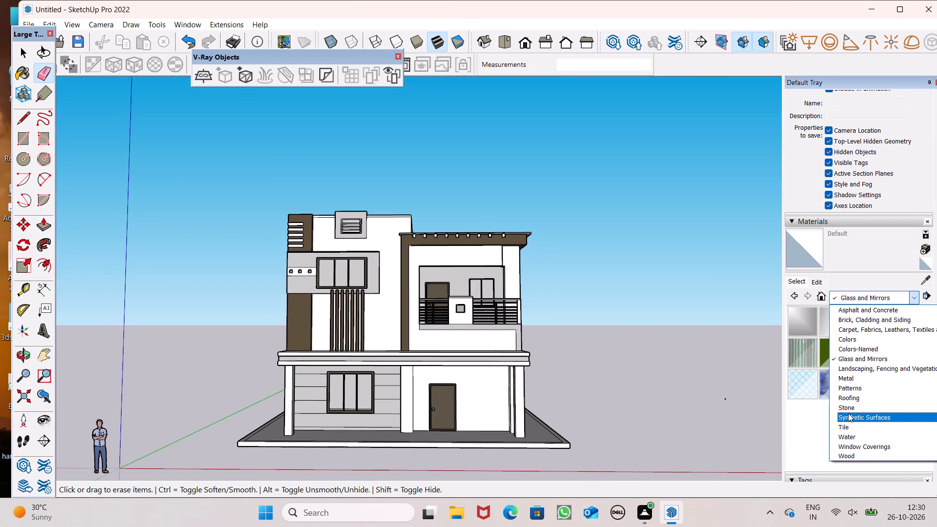
left_click(849, 430)
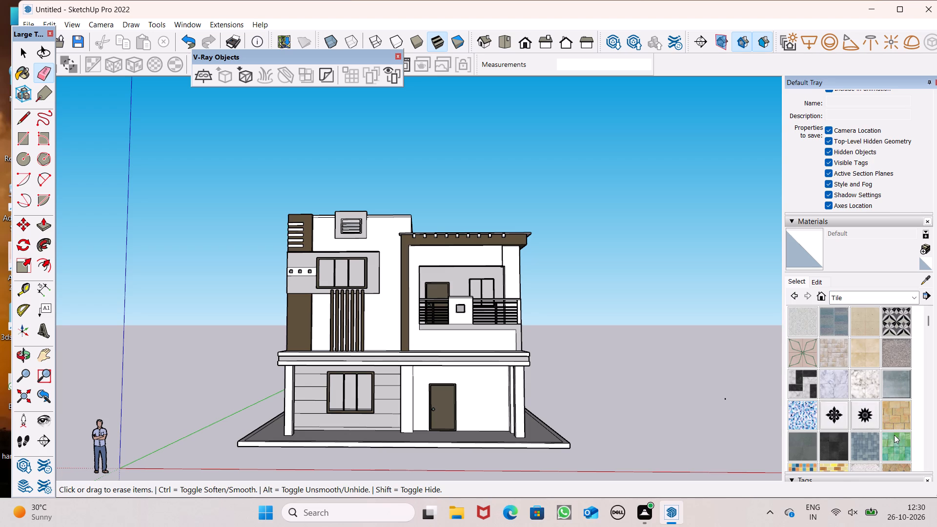
left_click(889, 320)
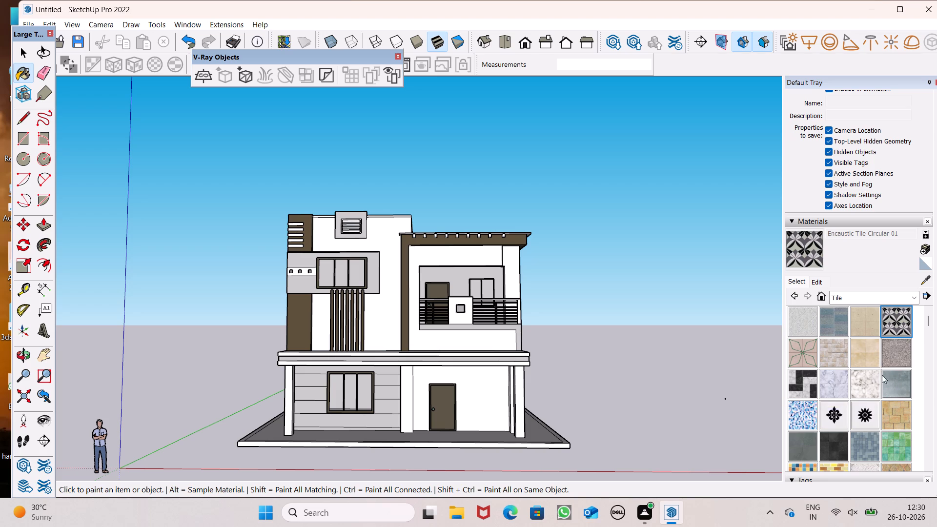
scroll(875, 367, "down", 3)
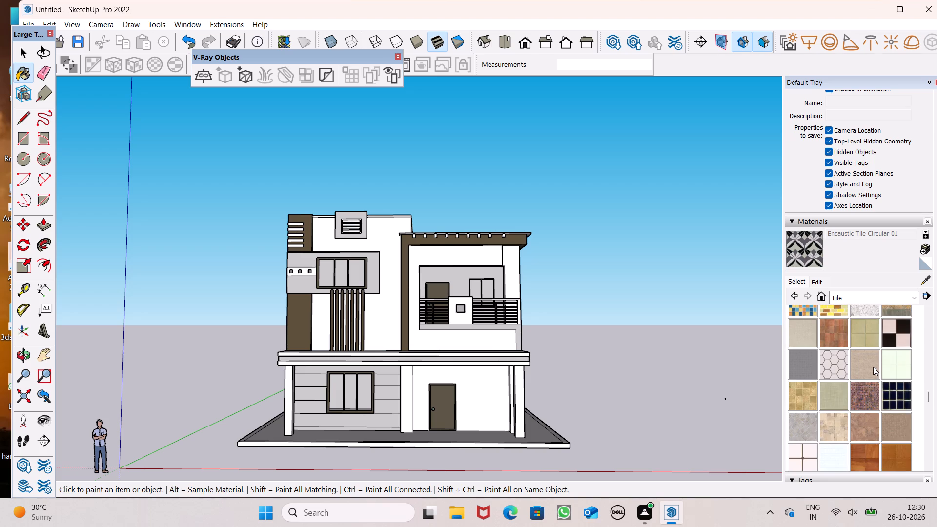
scroll(871, 368, "down", 2)
scroll(286, 477, "up", 1)
middle_click_drag(286, 477, 285, 526)
scroll(327, 442, "up", 4)
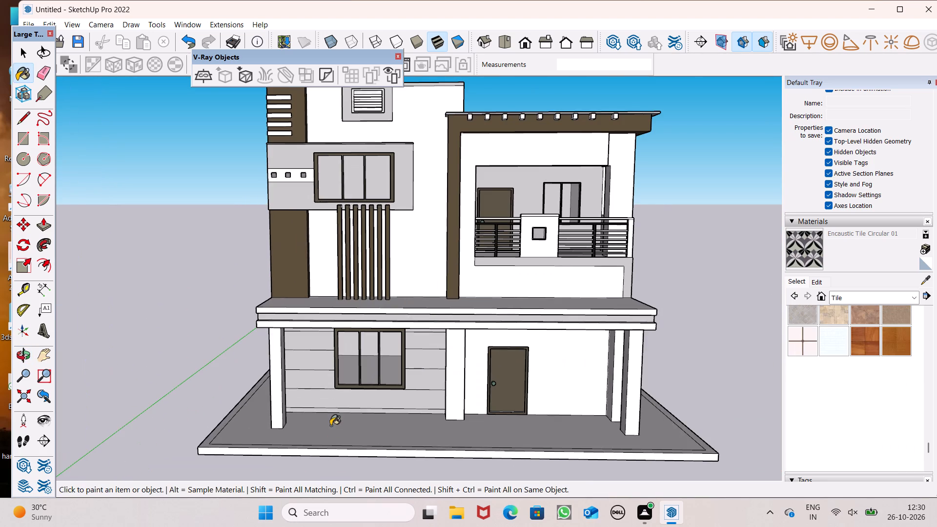
left_click(331, 425)
Paint the platform's border strip and front edge with the same Encaustic Tile Circular 01 material.
scroll(345, 436, "up", 1)
scroll(345, 437, "down", 3)
middle_click_drag(358, 443, 334, 526)
scroll(377, 477, "up", 6)
left_click(397, 430)
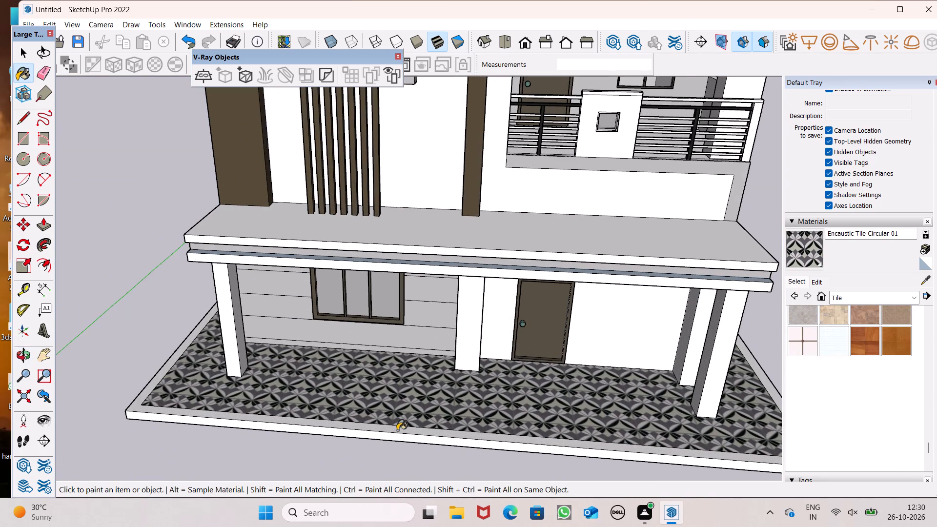
left_click(395, 436)
scroll(334, 426, "down", 4)
middle_click_drag(488, 414, 167, 318)
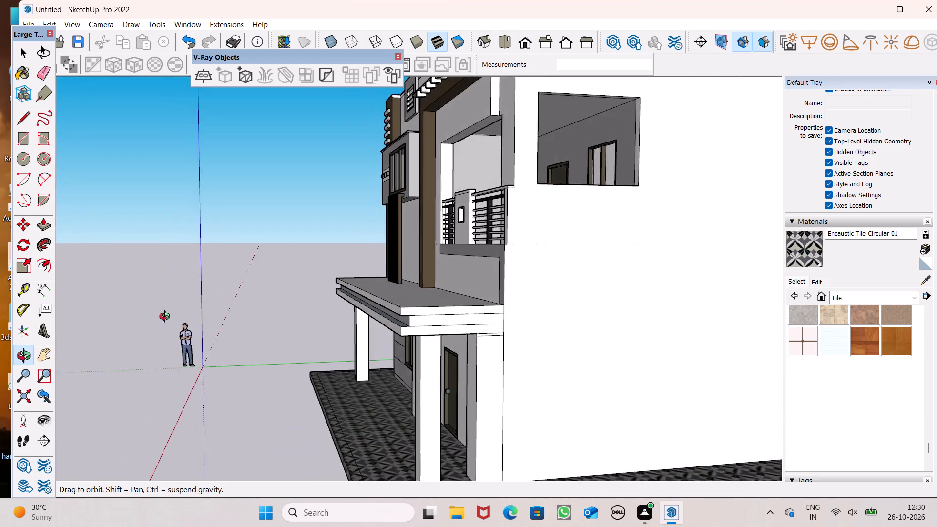
middle_click_drag(167, 318, 463, 293)
scroll(463, 293, "up", 1)
scroll(441, 369, "down", 3)
middle_click_drag(472, 386, 521, 465)
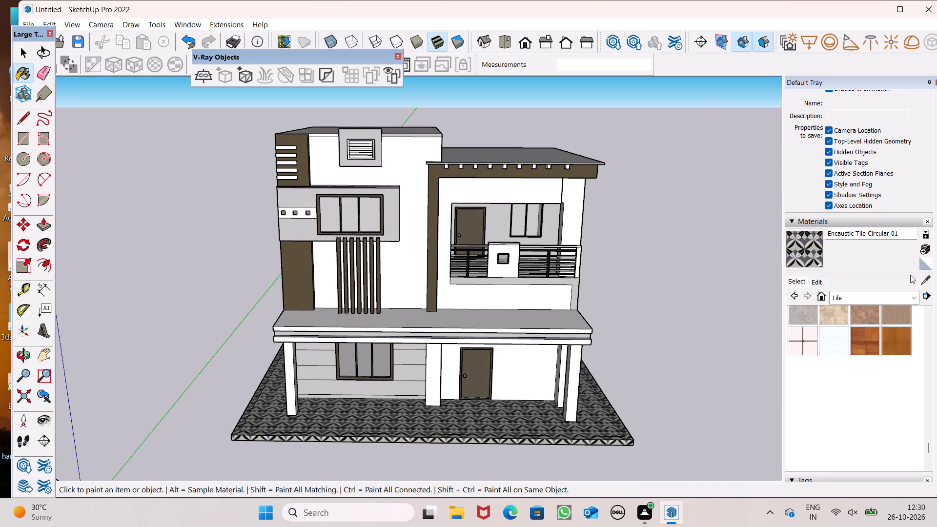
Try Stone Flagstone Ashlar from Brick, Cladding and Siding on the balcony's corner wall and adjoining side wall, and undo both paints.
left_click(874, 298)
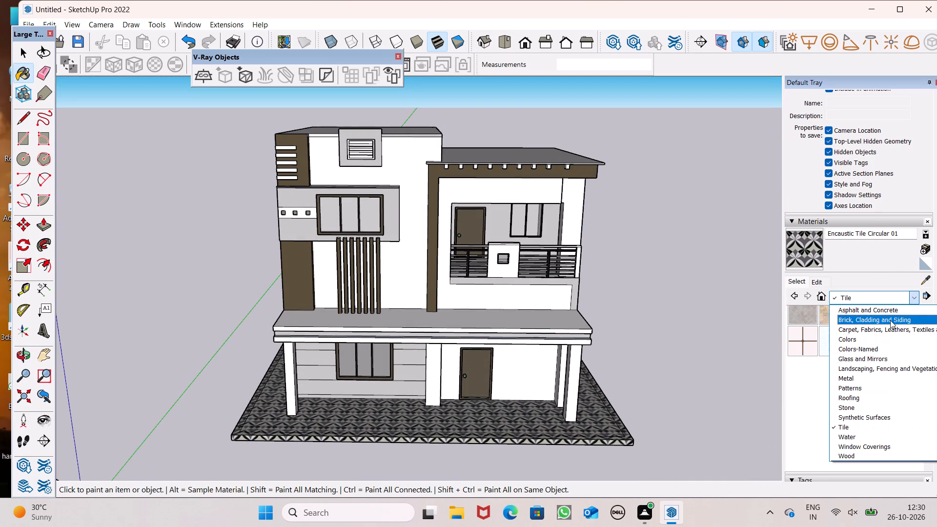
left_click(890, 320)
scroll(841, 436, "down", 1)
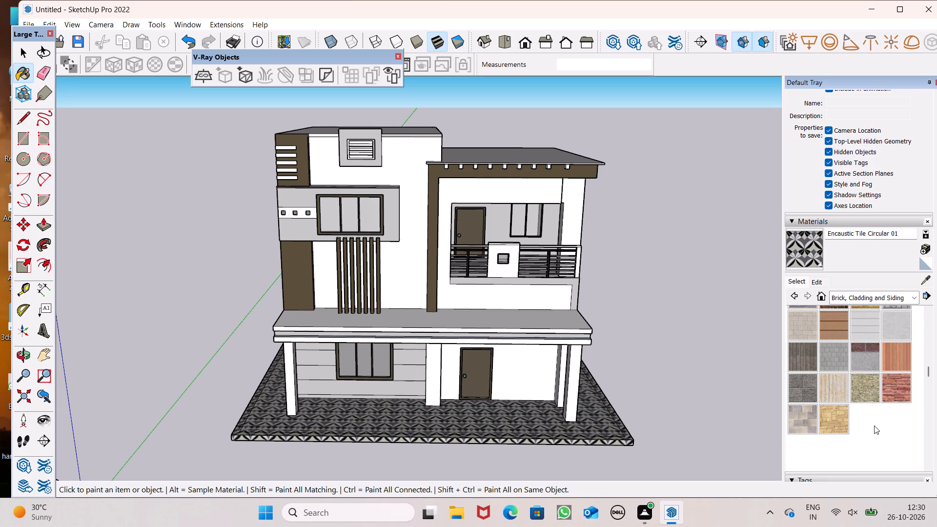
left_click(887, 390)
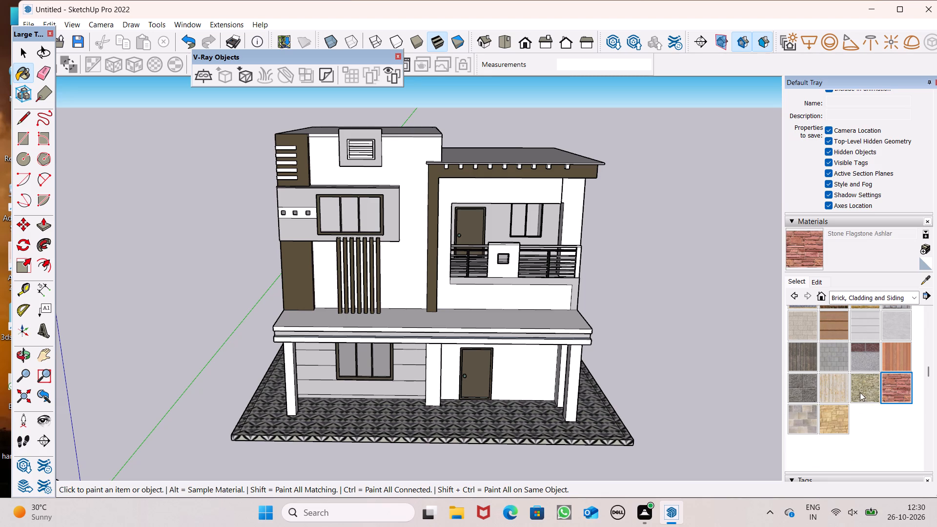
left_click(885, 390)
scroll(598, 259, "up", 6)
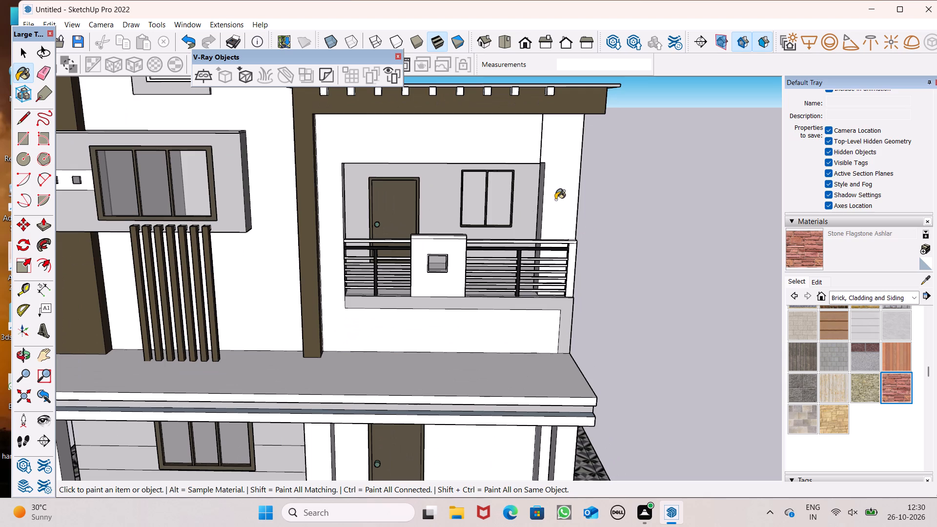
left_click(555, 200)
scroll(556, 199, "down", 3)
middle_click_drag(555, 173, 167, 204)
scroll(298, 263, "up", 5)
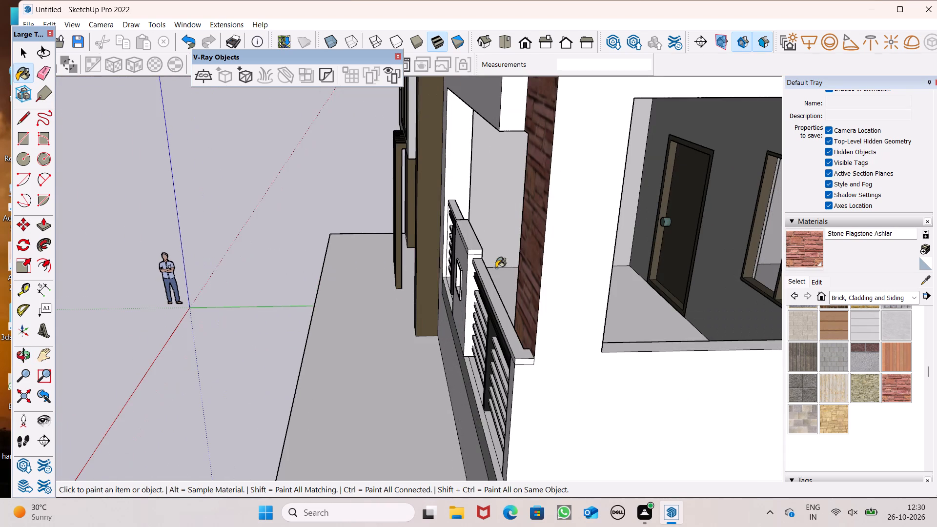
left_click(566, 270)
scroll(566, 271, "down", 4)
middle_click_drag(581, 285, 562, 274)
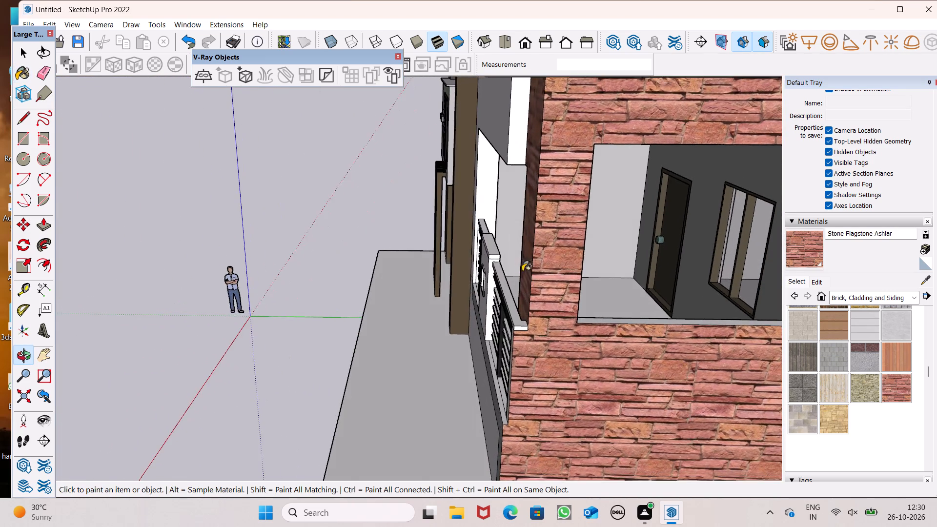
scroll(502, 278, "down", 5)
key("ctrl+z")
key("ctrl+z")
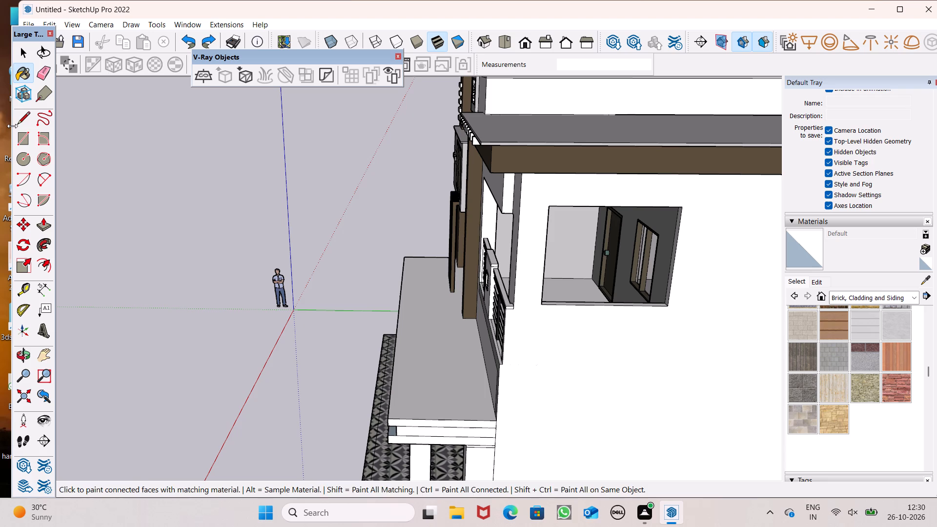
Draw a line about 1' 10" long from the balcony railing's corner along the side wall and connect it to the opening's lower corner.
left_click(25, 122)
middle_click_drag(293, 240, 592, 262)
scroll(648, 252, "up", 6)
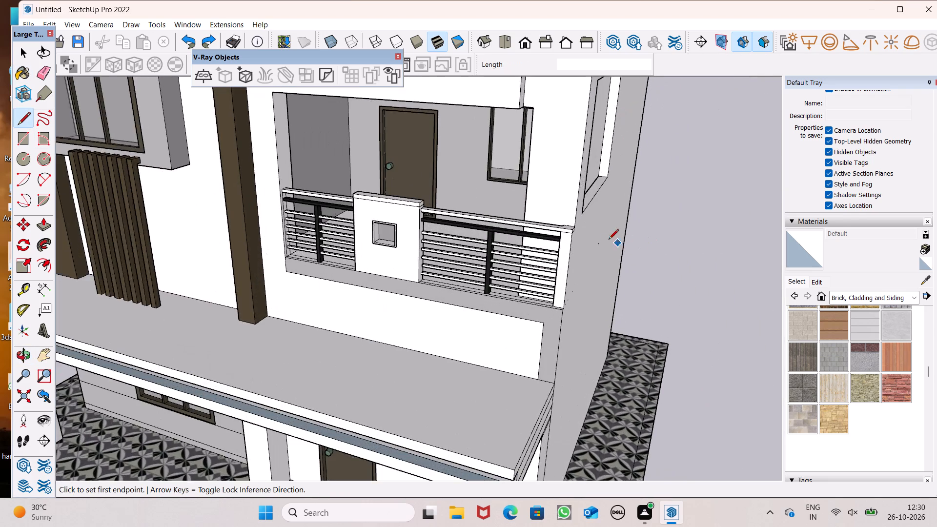
scroll(607, 239, "up", 6)
middle_click_drag(531, 209, 383, 213)
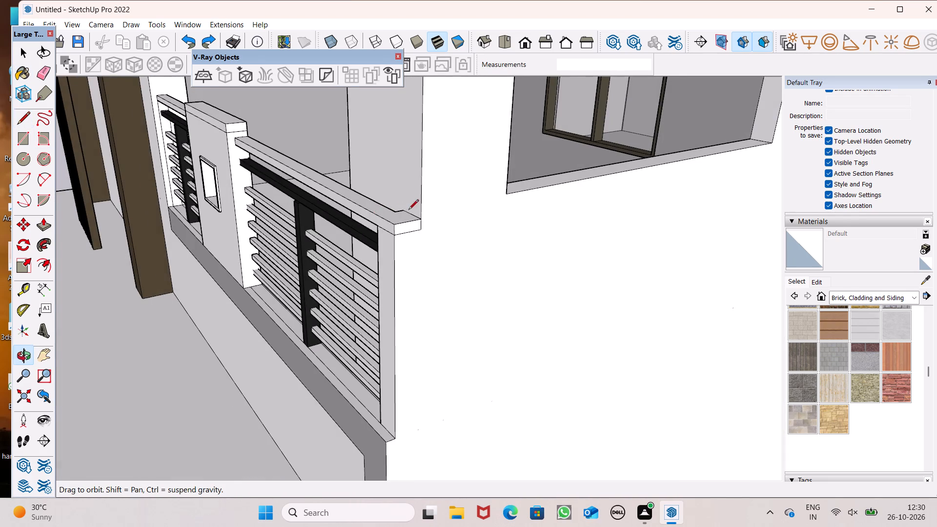
scroll(411, 213, "up", 4)
left_click_drag(427, 239, 464, 238)
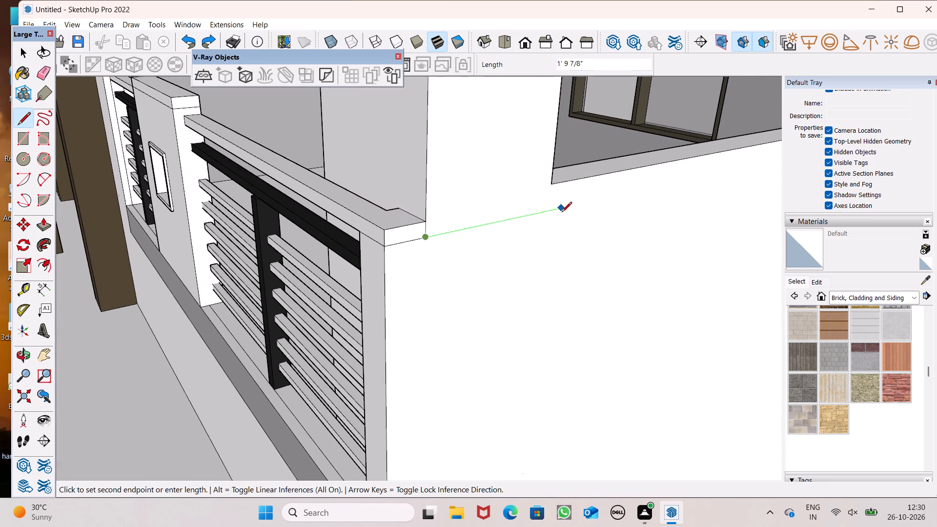
left_click(562, 212)
left_click(552, 184)
middle_click_drag(578, 226, 498, 235)
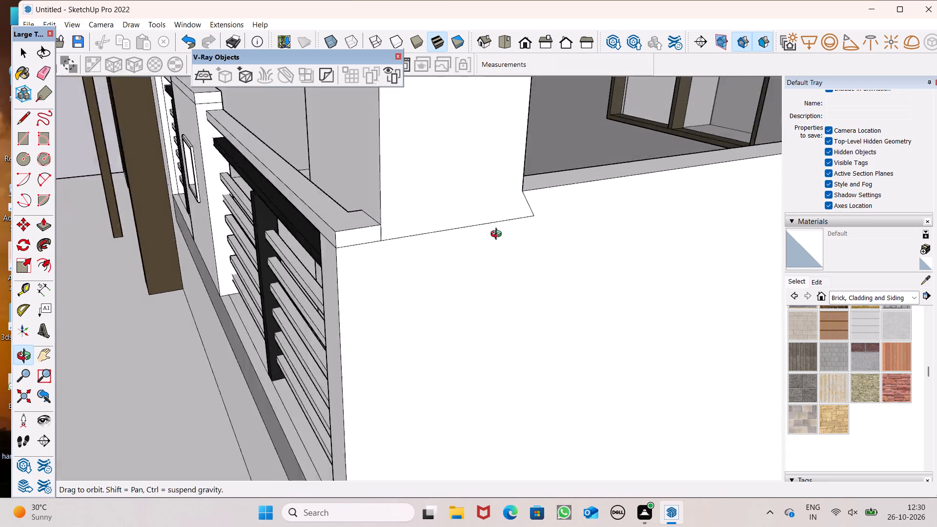
Draw a 3 5/8" vertical line from the opening's lower corner to the side-wall line, and erase the diagonal and overhanging edges beyond it.
middle_click_drag(498, 235, 496, 235)
scroll(472, 217, "up", 5)
left_click(458, 199)
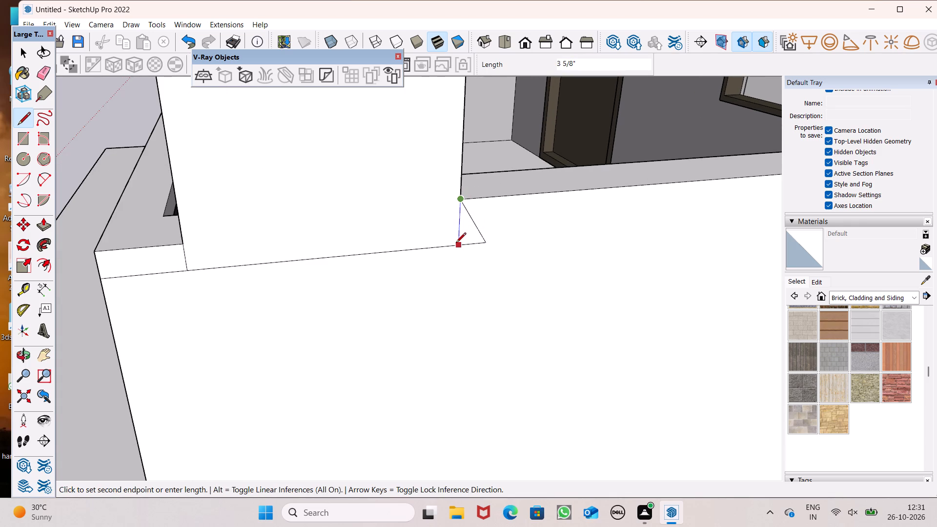
left_click(456, 243)
left_click(37, 73)
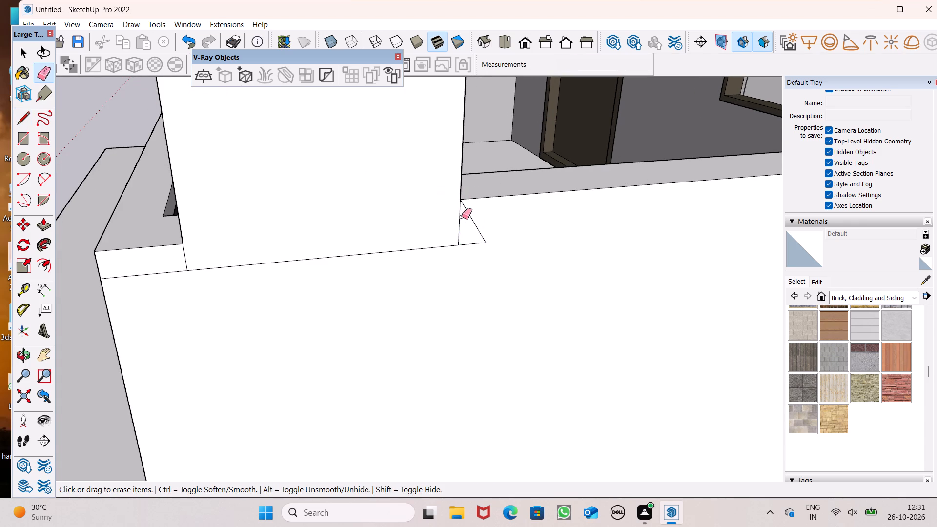
left_click_drag(491, 220, 477, 245)
scroll(655, 251, "down", 4)
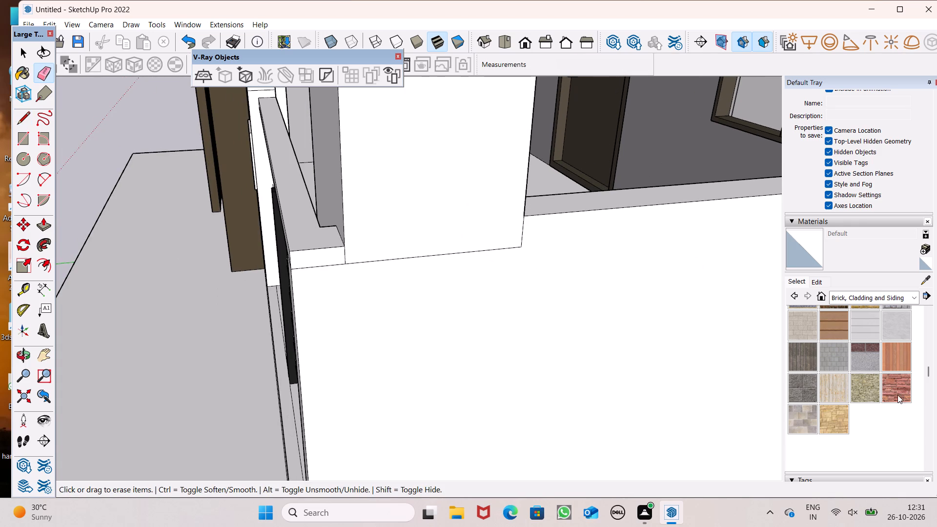
Paint the front and inner faces of the balcony's corner wall with Stone Flagstone Ashlar from Brick, Cladding and Siding.
scroll(856, 376, "down", 1)
scroll(845, 379, "up", 4)
scroll(845, 390, "down", 2)
left_click_drag(896, 444, 888, 440)
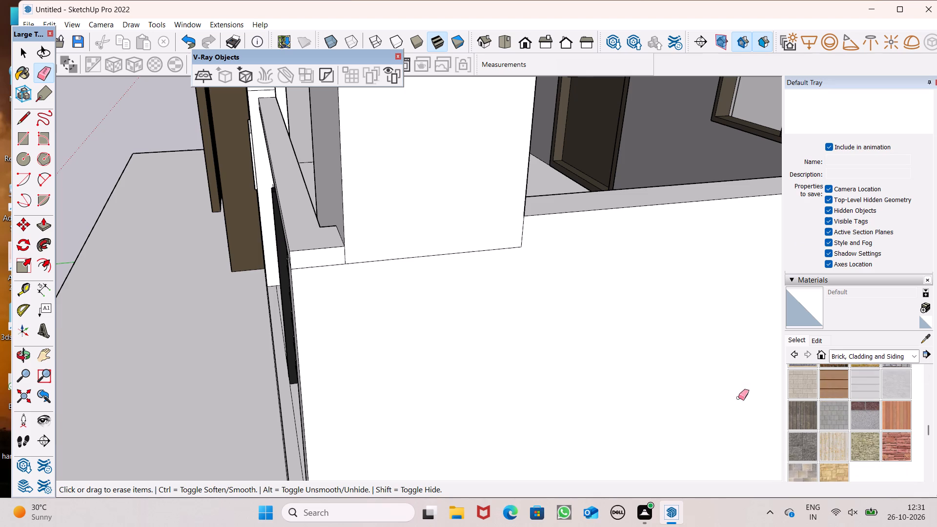
left_click(374, 199)
middle_click_drag(377, 226, 770, 242)
left_click(395, 160)
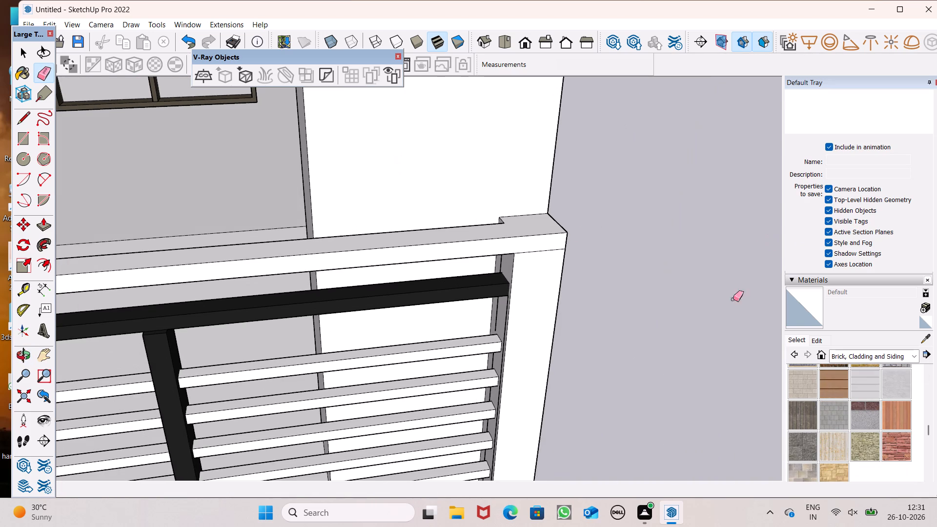
left_click(903, 441)
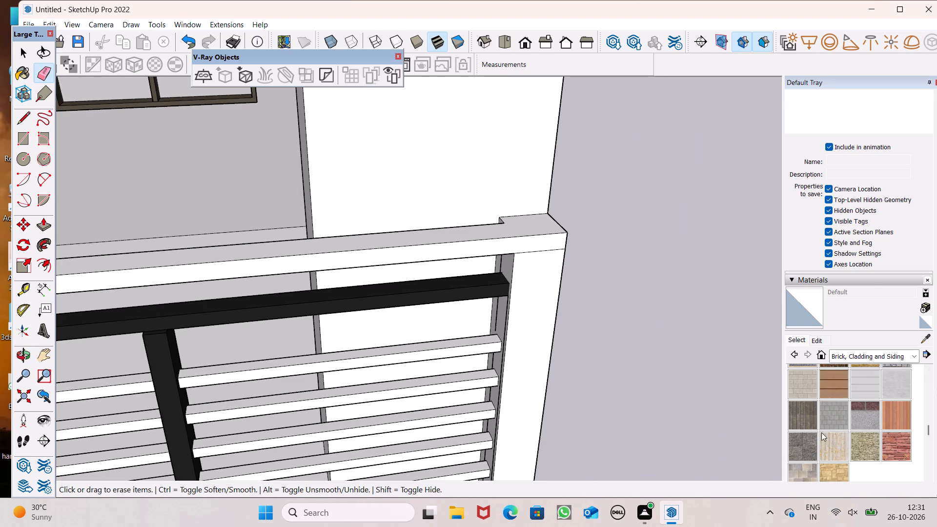
left_click(897, 446)
left_click(906, 443)
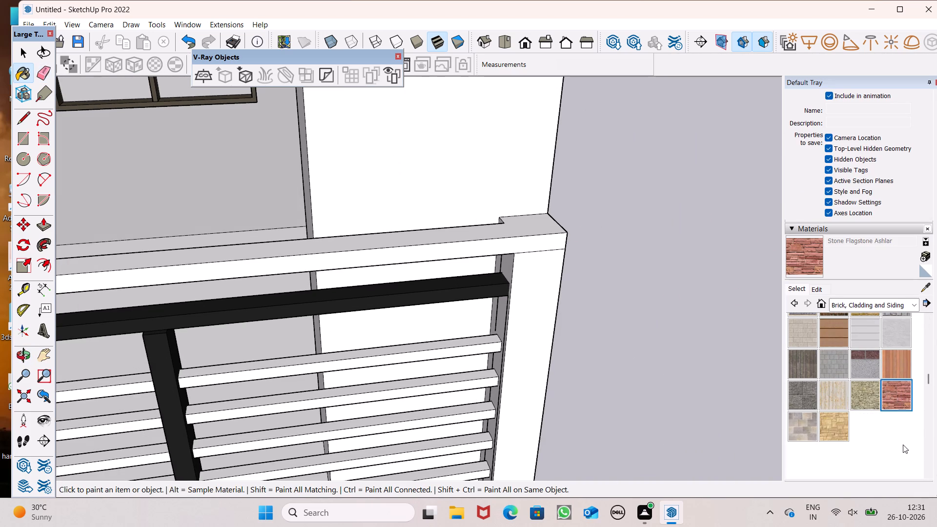
left_click(447, 167)
middle_click_drag(461, 205, 650, 187)
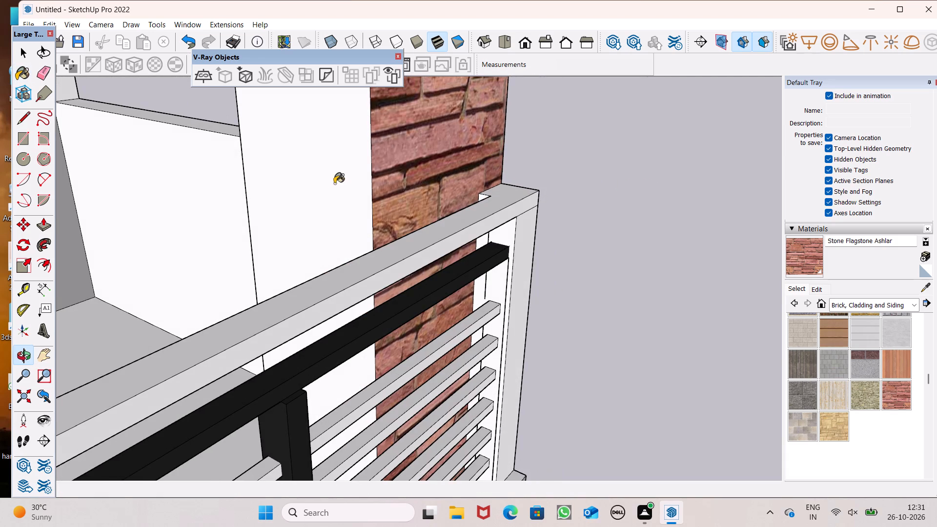
left_click(334, 183)
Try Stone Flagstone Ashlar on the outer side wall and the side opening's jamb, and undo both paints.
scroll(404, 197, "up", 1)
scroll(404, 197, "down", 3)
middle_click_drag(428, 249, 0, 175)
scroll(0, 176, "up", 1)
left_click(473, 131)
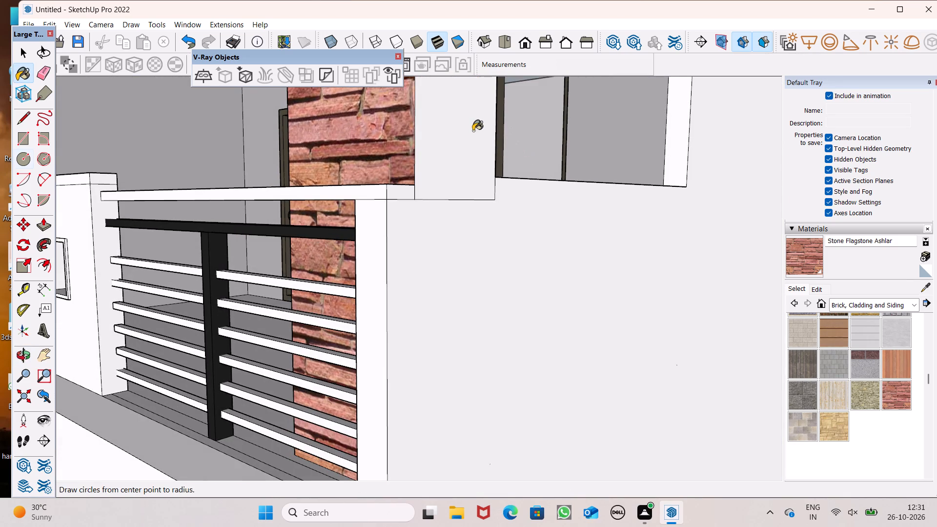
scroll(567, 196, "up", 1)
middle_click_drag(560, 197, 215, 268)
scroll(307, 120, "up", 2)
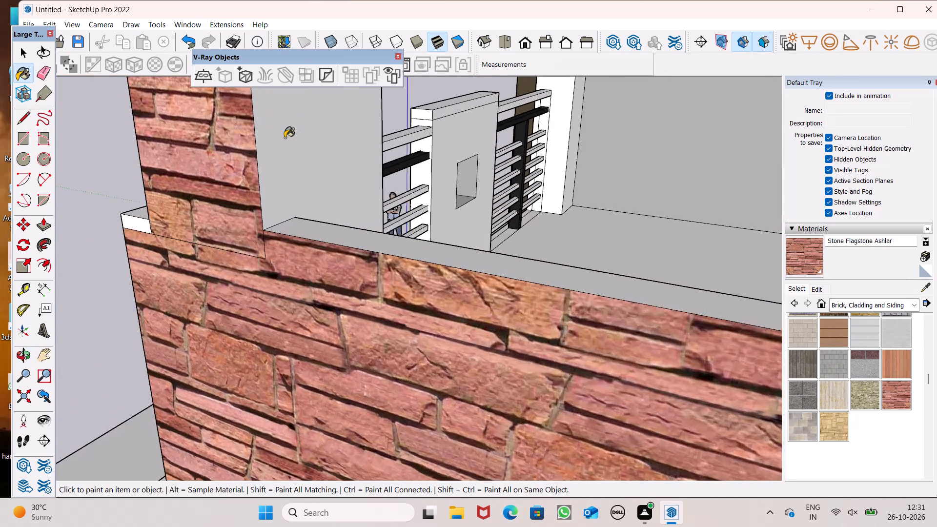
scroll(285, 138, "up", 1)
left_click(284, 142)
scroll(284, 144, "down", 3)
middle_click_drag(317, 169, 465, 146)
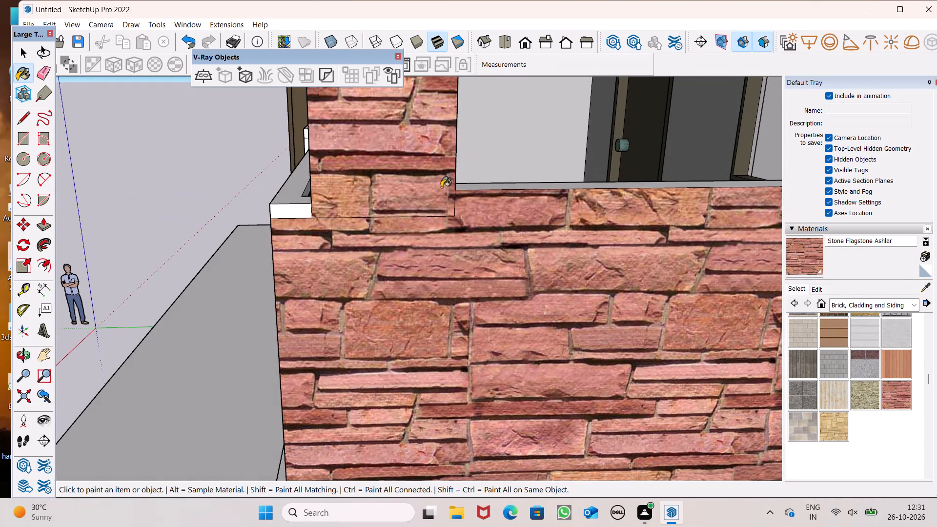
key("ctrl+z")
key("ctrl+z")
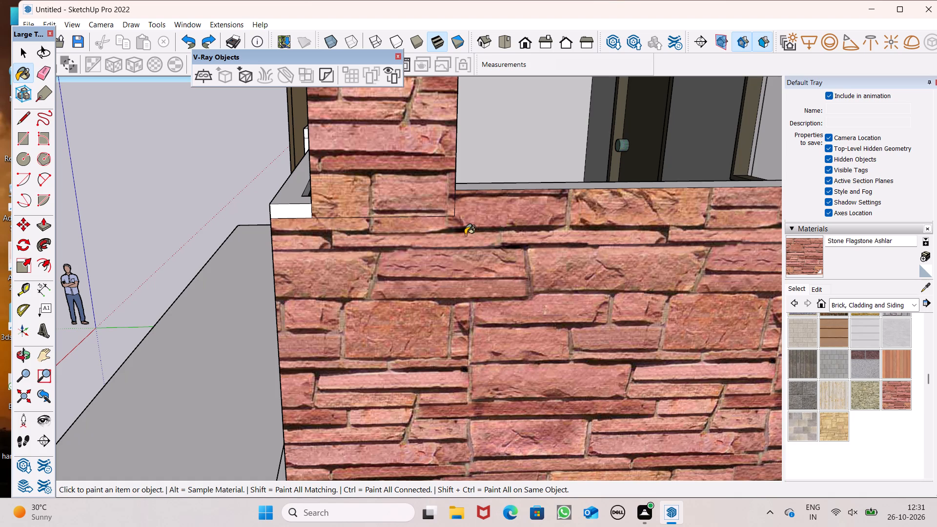
Draw a 2' vertical line from the side opening's upper corner to the underside of the roof beam, separating the corner strip.
scroll(451, 241, "down", 12)
scroll(425, 277, "down", 6)
scroll(427, 150, "up", 6)
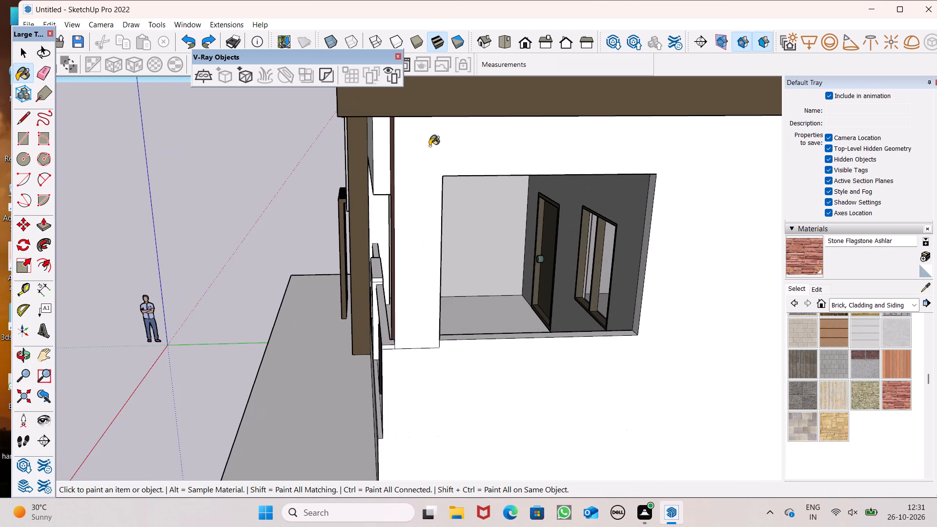
left_click(22, 119)
scroll(392, 154, "up", 2)
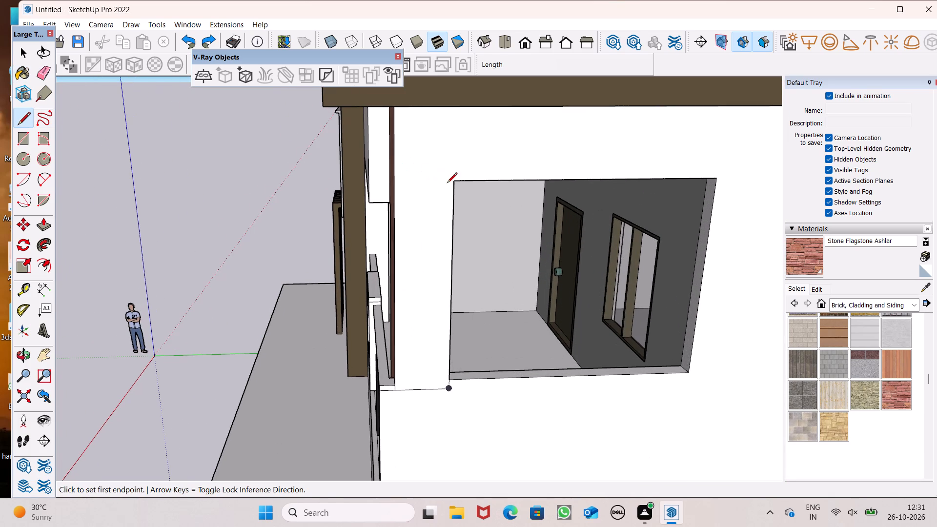
left_click(456, 182)
scroll(474, 113, "up", 1)
middle_click_drag(475, 113, 493, 83)
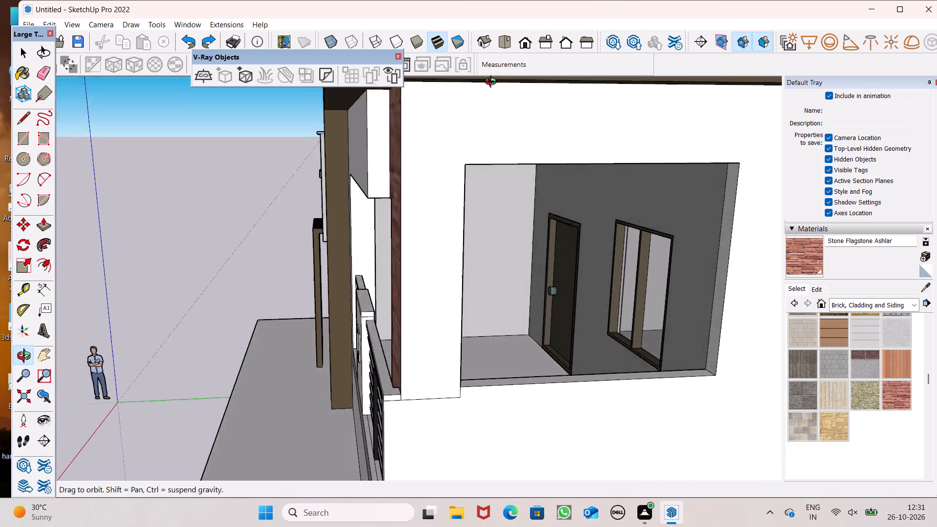
middle_click_drag(493, 83, 500, 33)
scroll(458, 193, "down", 5)
scroll(472, 117, "up", 6)
scroll(472, 109, "down", 2)
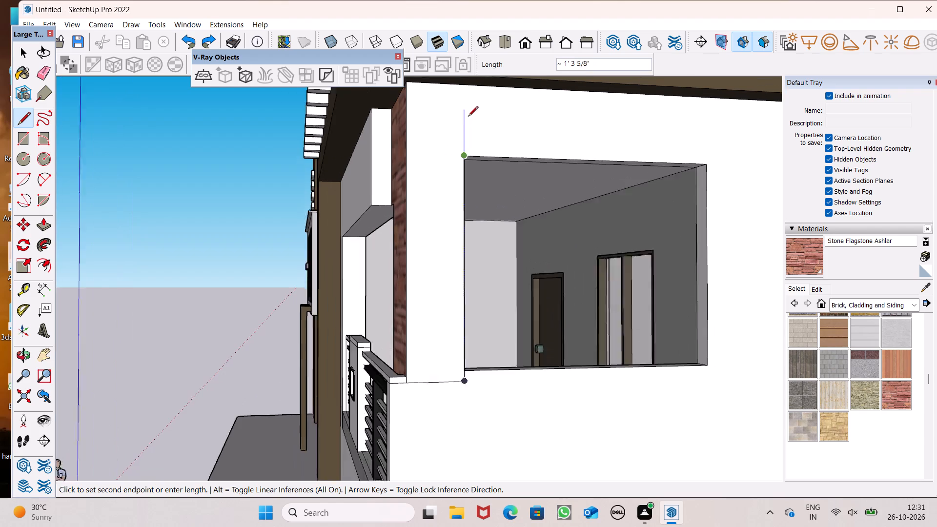
scroll(468, 117, "down", 3)
scroll(459, 108, "up", 5)
scroll(465, 95, "down", 5)
scroll(470, 85, "up", 6)
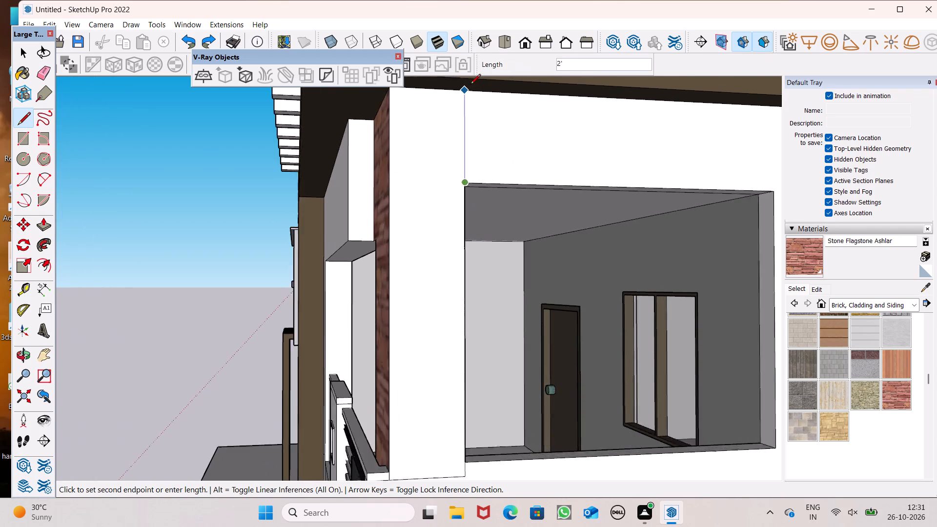
left_click(468, 92)
Paint the corner wall's outer side strip and the adjoining opening jamb with Stone Flagstone Ashlar.
left_click(811, 274)
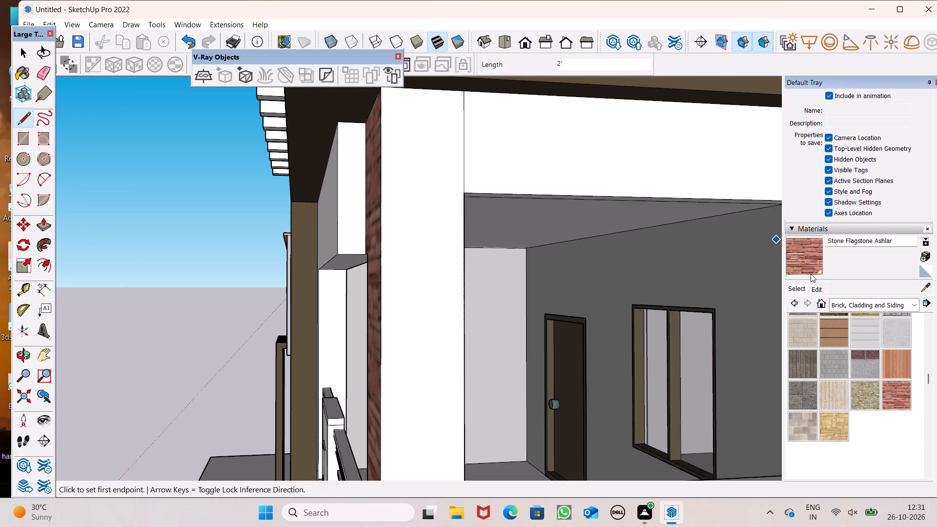
left_click(436, 274)
scroll(425, 220, "down", 5)
middle_click_drag(530, 281, 431, 299)
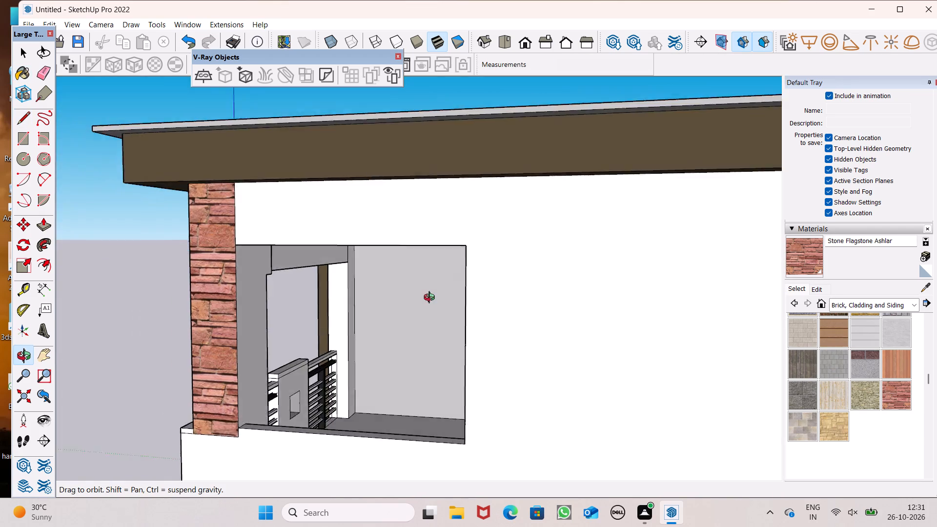
middle_click_drag(431, 299, 414, 337)
scroll(287, 375, "up", 4)
scroll(263, 366, "down", 4)
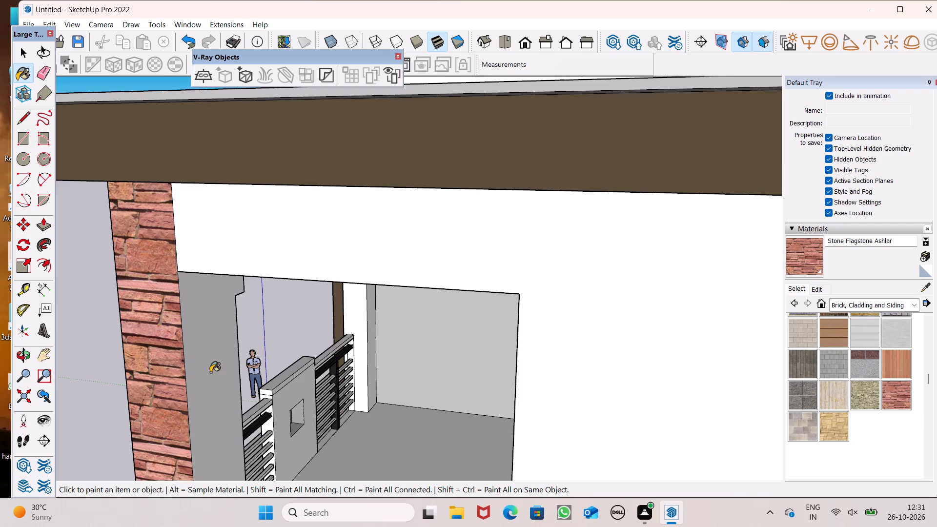
scroll(211, 372, "up", 2)
middle_click_drag(228, 324, 239, 266)
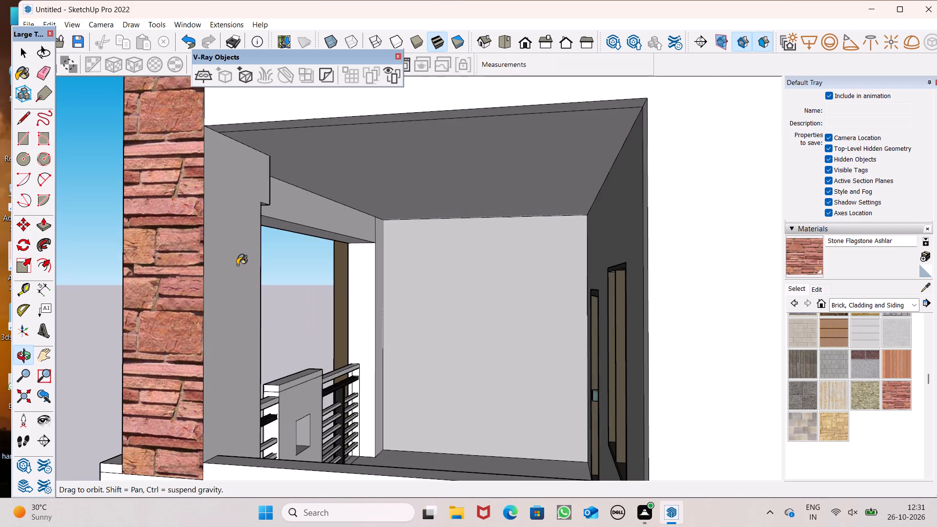
left_click(237, 265)
scroll(231, 286, "up", 1)
middle_click_drag(231, 286, 868, 367)
middle_click_drag(685, 379, 687, 380)
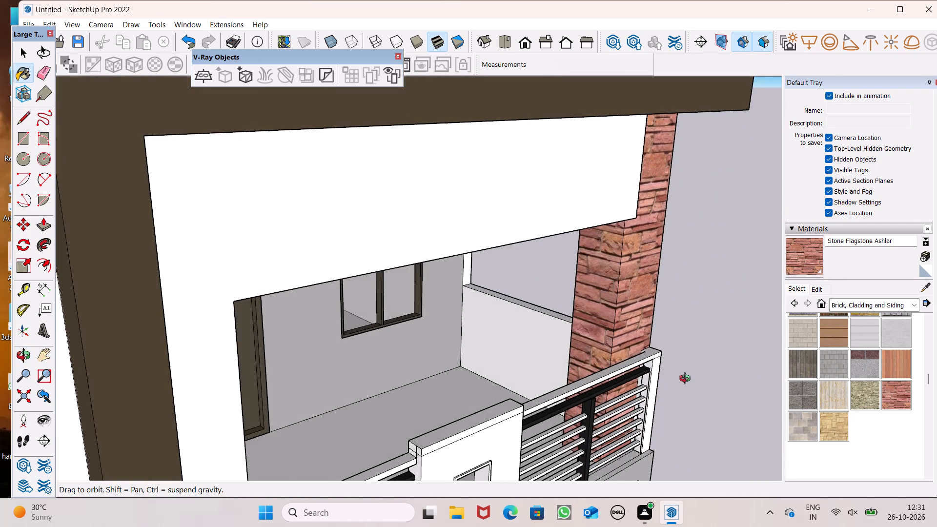
middle_click_drag(687, 380, 606, 308)
scroll(689, 381, "up", 1)
scroll(384, 206, "down", 10)
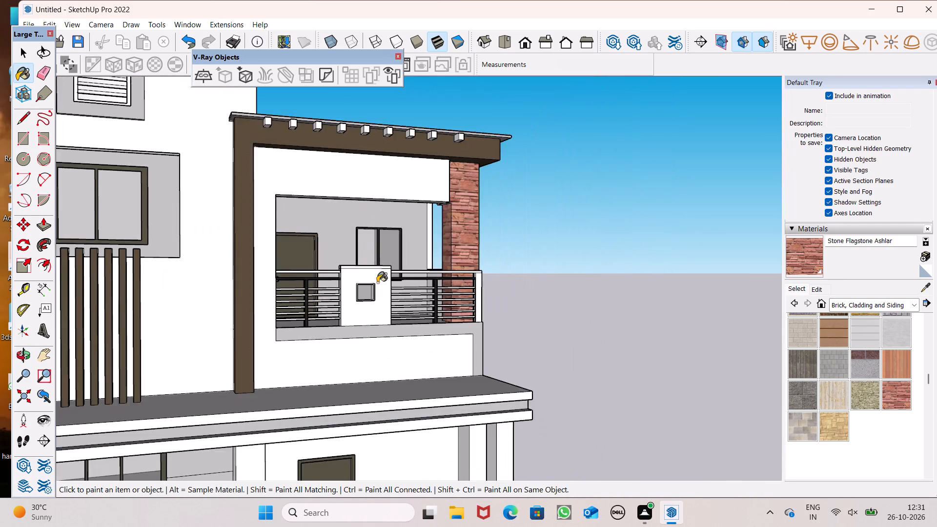
middle_click(327, 306)
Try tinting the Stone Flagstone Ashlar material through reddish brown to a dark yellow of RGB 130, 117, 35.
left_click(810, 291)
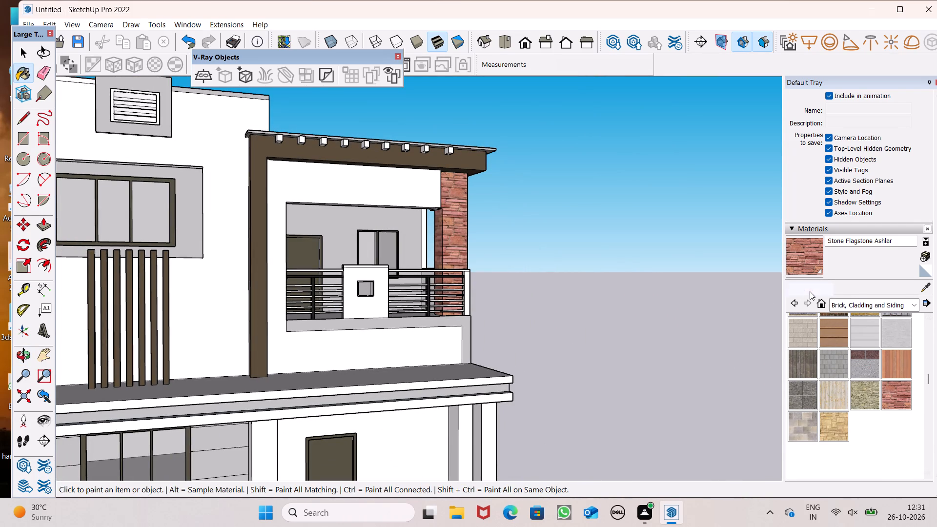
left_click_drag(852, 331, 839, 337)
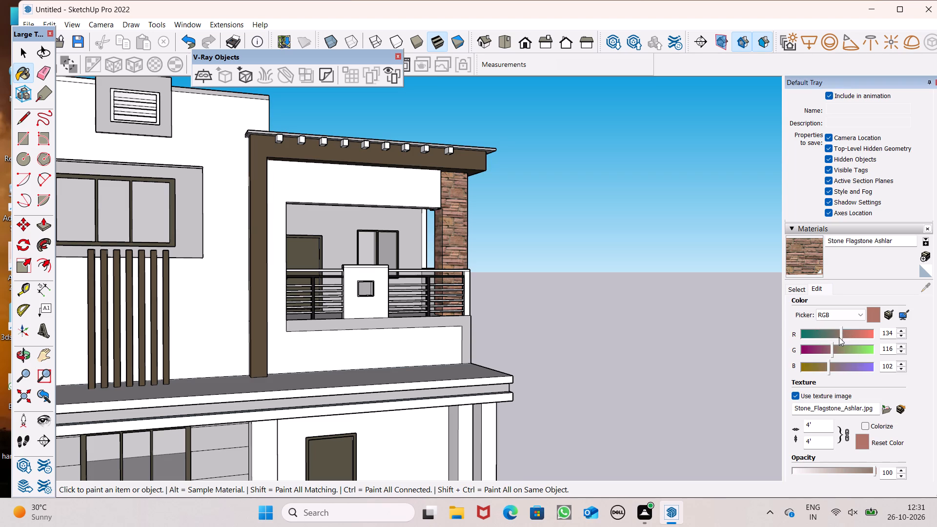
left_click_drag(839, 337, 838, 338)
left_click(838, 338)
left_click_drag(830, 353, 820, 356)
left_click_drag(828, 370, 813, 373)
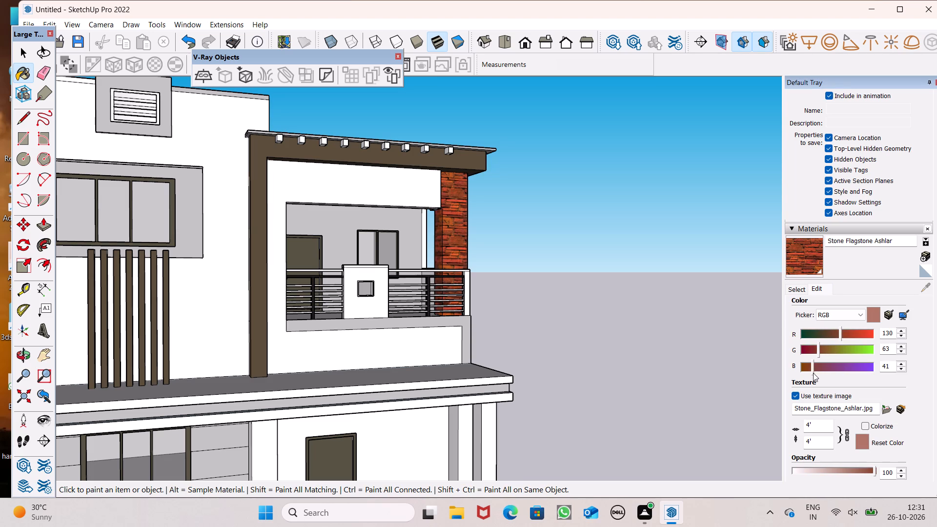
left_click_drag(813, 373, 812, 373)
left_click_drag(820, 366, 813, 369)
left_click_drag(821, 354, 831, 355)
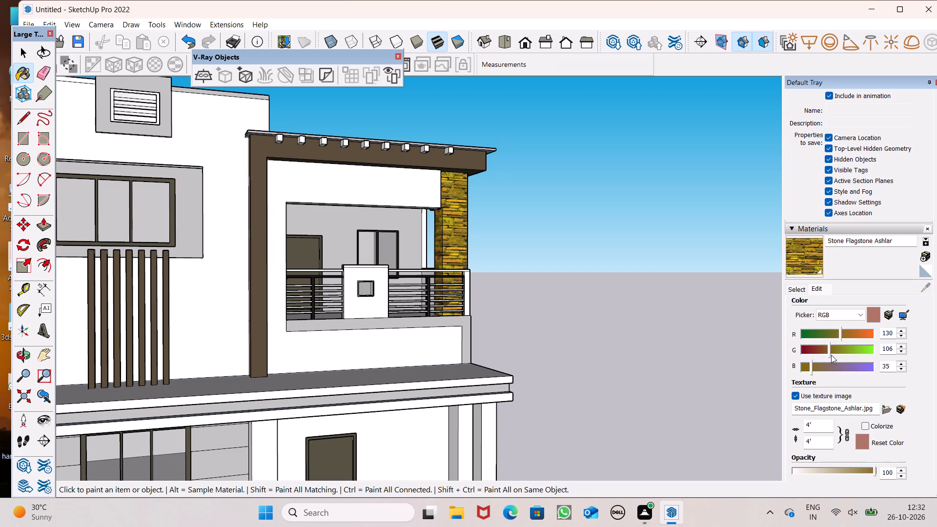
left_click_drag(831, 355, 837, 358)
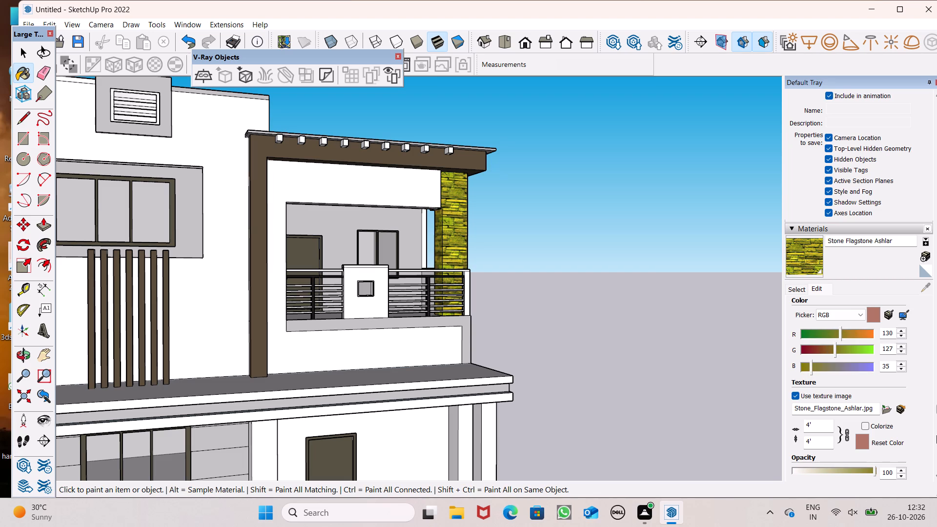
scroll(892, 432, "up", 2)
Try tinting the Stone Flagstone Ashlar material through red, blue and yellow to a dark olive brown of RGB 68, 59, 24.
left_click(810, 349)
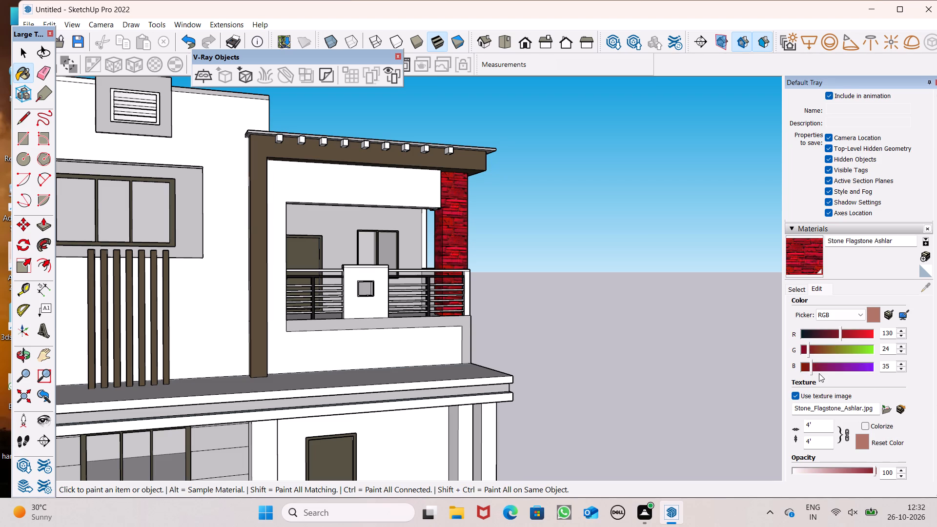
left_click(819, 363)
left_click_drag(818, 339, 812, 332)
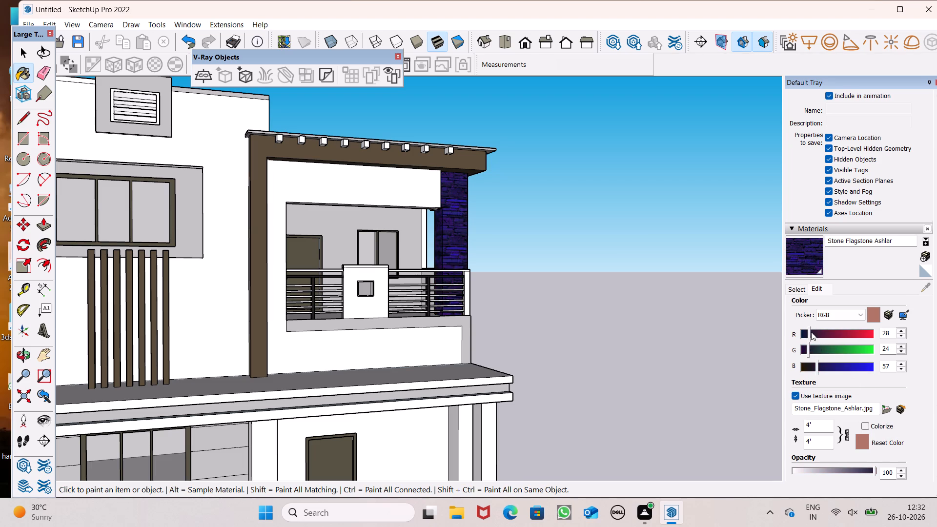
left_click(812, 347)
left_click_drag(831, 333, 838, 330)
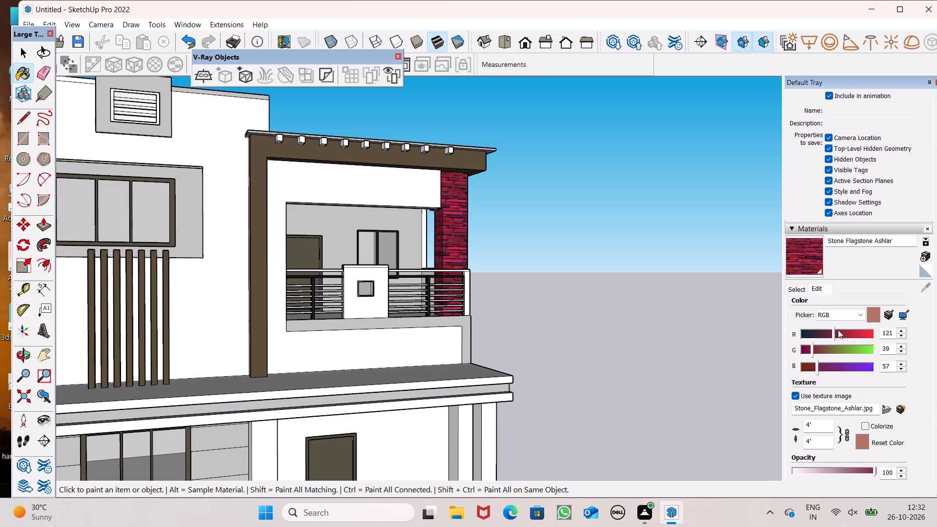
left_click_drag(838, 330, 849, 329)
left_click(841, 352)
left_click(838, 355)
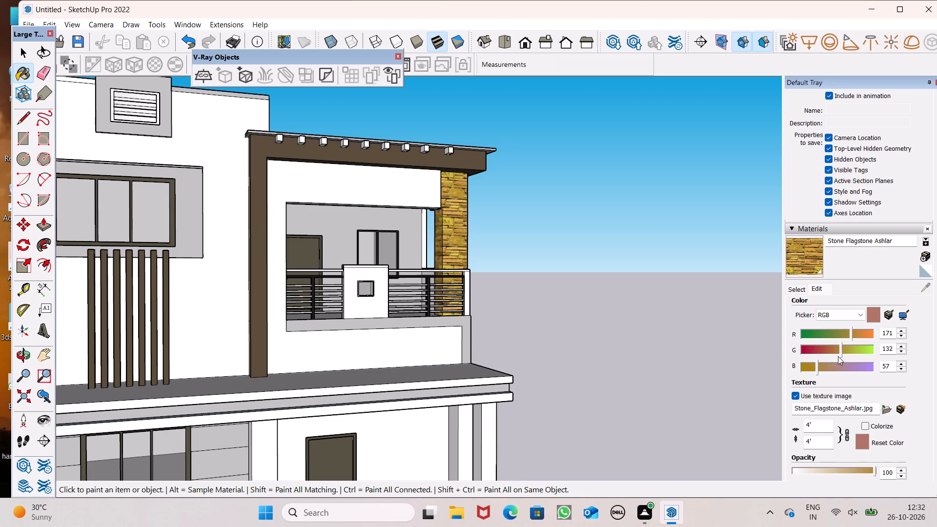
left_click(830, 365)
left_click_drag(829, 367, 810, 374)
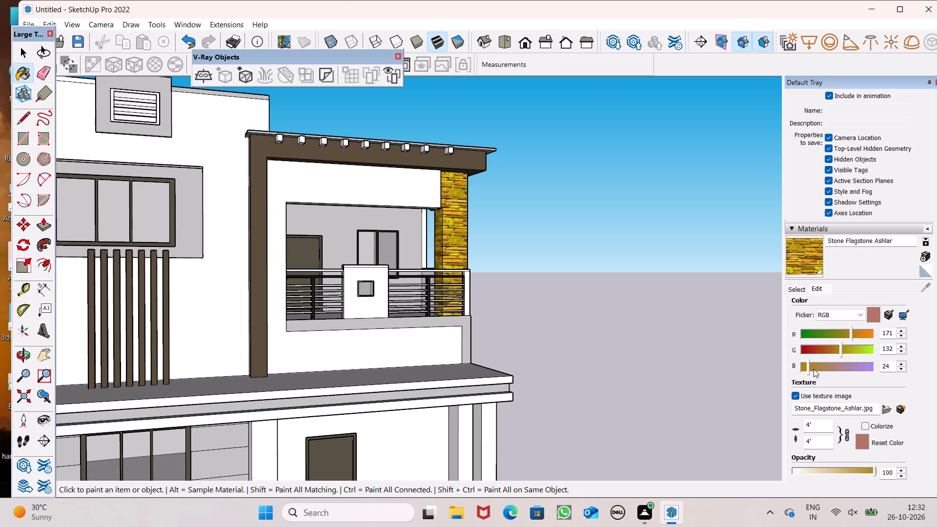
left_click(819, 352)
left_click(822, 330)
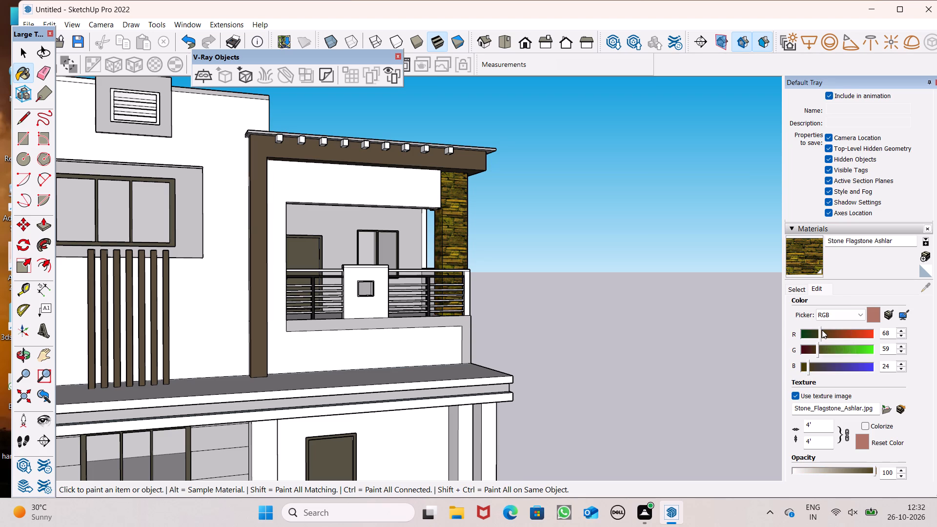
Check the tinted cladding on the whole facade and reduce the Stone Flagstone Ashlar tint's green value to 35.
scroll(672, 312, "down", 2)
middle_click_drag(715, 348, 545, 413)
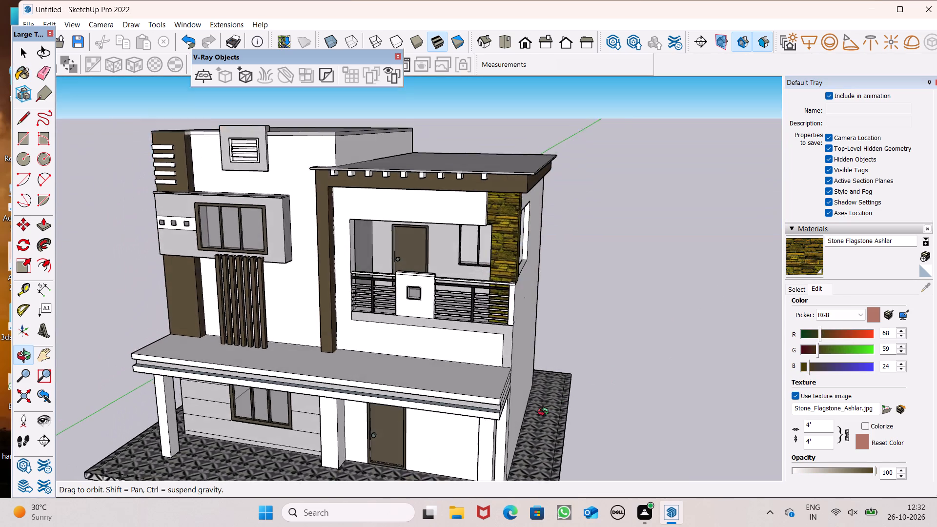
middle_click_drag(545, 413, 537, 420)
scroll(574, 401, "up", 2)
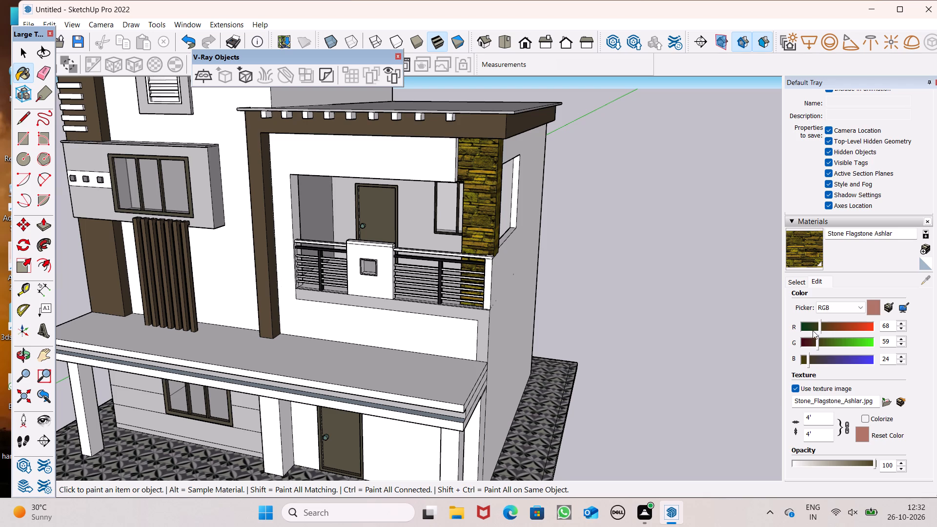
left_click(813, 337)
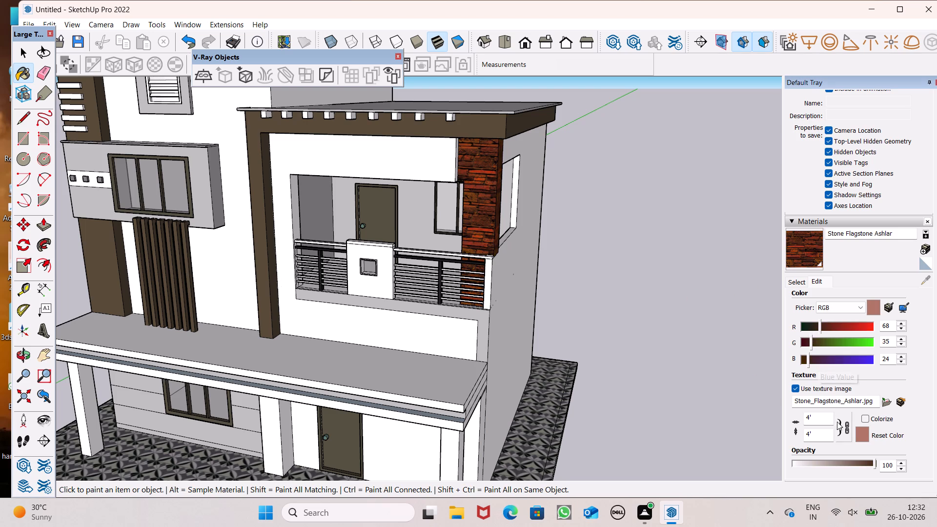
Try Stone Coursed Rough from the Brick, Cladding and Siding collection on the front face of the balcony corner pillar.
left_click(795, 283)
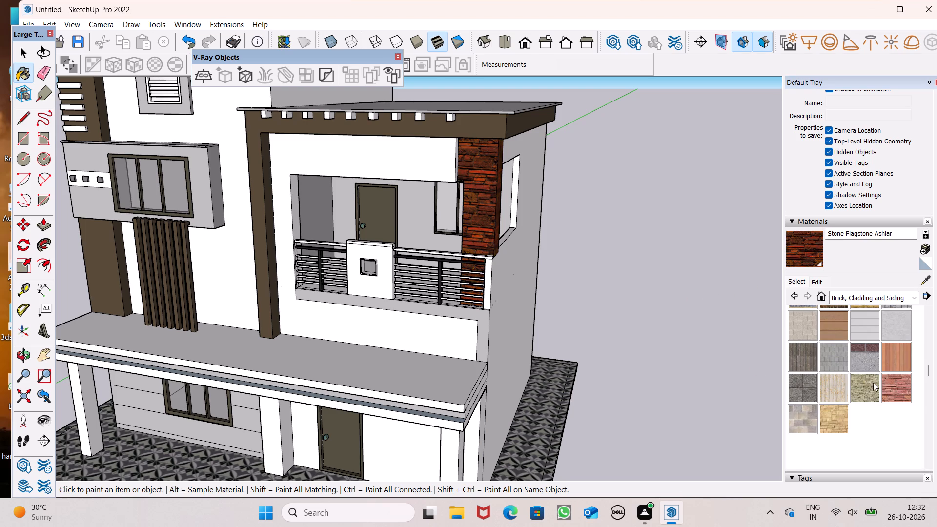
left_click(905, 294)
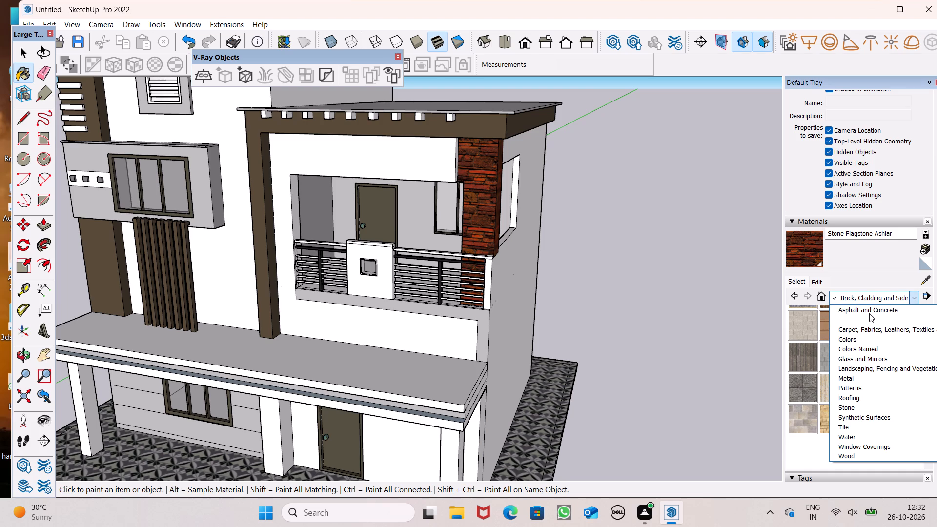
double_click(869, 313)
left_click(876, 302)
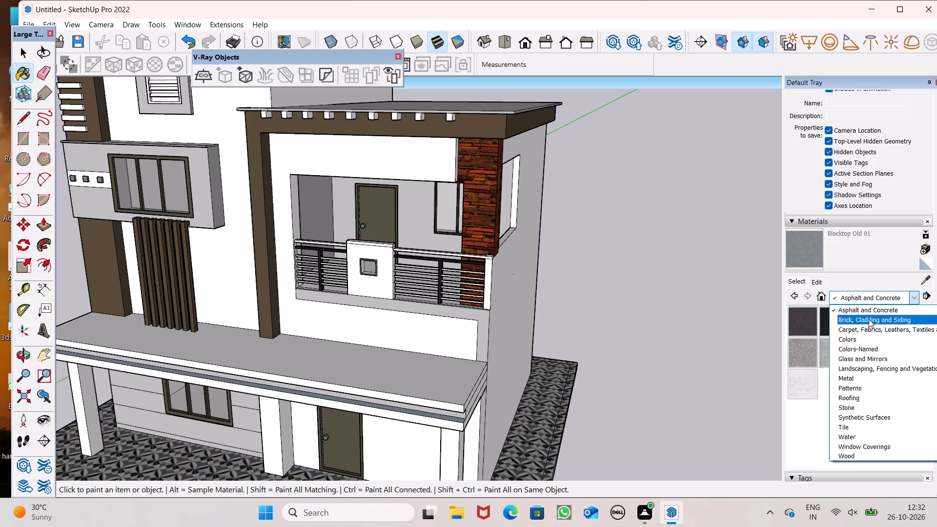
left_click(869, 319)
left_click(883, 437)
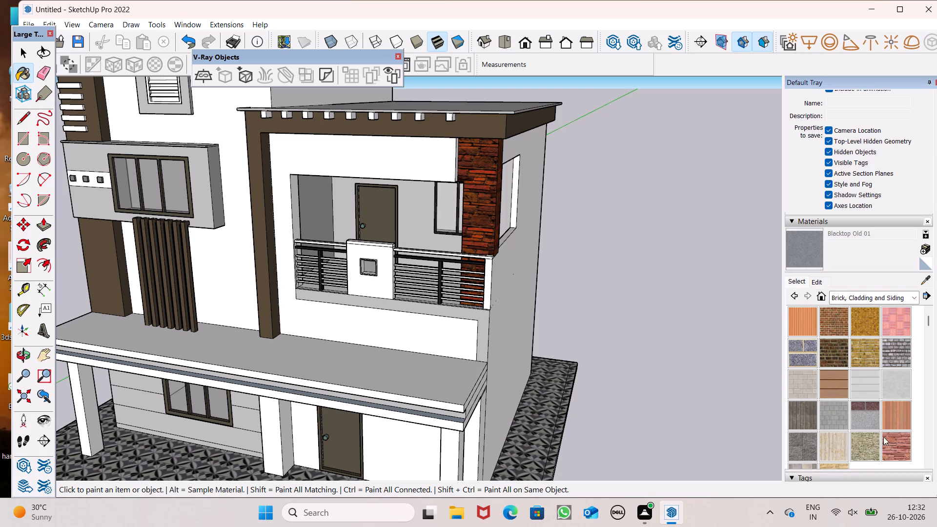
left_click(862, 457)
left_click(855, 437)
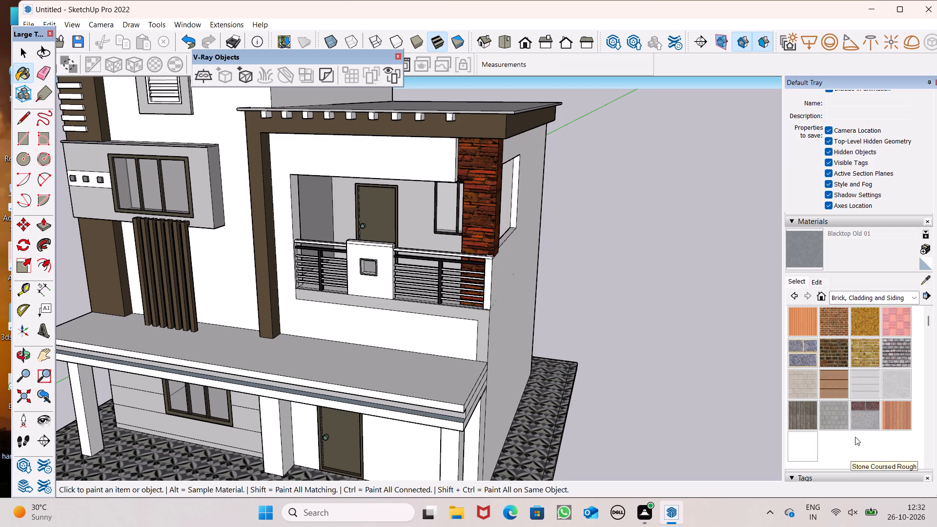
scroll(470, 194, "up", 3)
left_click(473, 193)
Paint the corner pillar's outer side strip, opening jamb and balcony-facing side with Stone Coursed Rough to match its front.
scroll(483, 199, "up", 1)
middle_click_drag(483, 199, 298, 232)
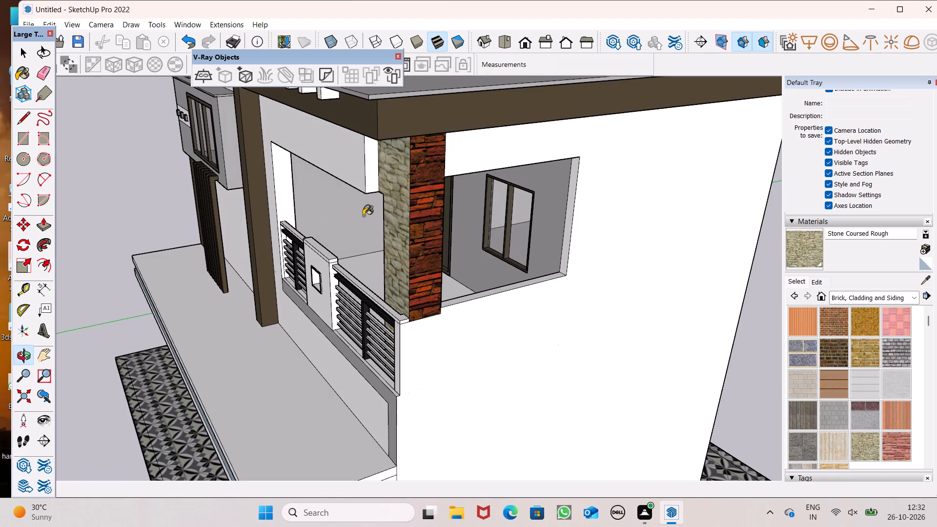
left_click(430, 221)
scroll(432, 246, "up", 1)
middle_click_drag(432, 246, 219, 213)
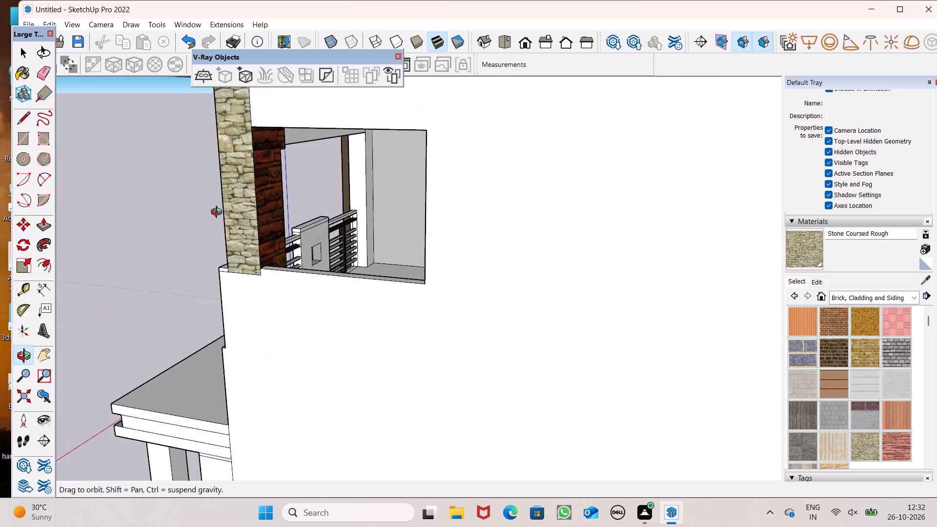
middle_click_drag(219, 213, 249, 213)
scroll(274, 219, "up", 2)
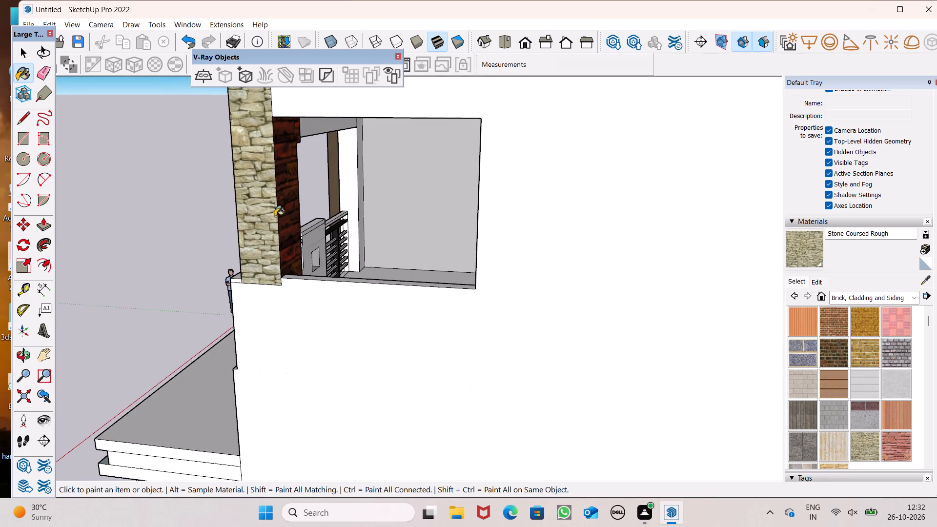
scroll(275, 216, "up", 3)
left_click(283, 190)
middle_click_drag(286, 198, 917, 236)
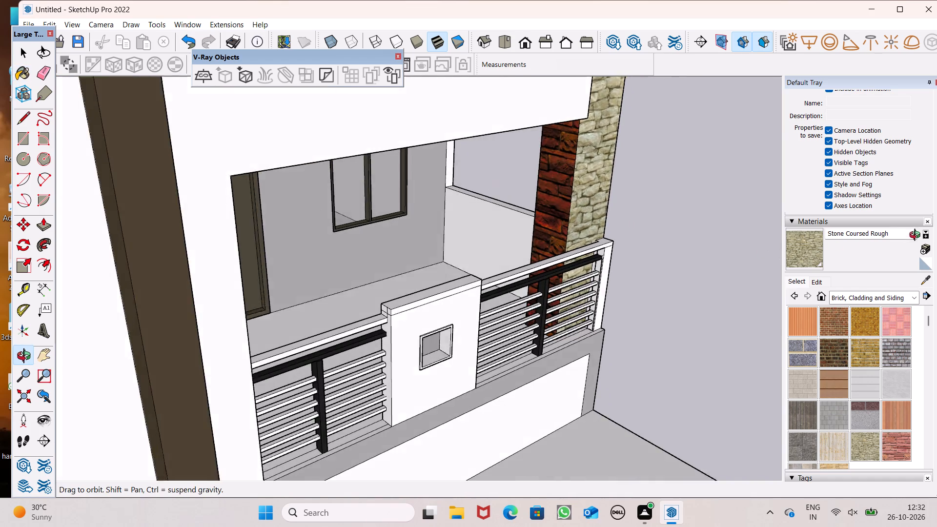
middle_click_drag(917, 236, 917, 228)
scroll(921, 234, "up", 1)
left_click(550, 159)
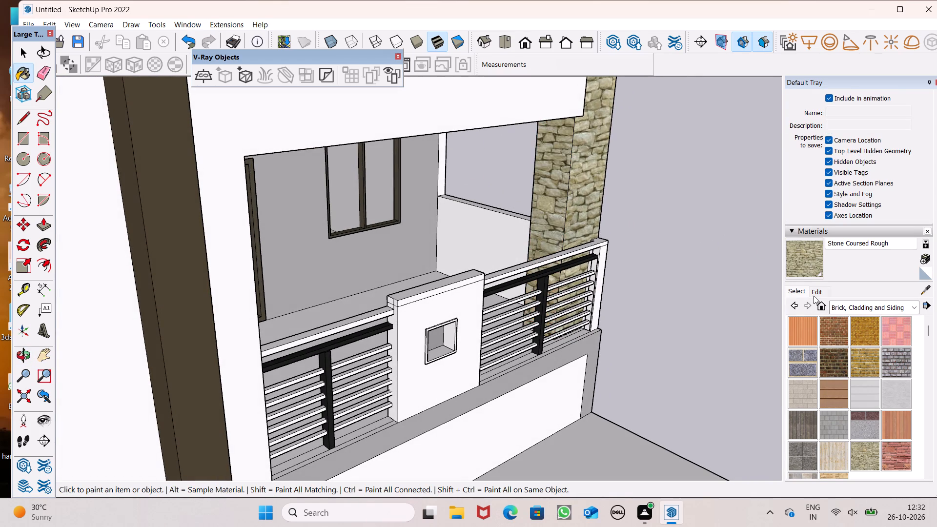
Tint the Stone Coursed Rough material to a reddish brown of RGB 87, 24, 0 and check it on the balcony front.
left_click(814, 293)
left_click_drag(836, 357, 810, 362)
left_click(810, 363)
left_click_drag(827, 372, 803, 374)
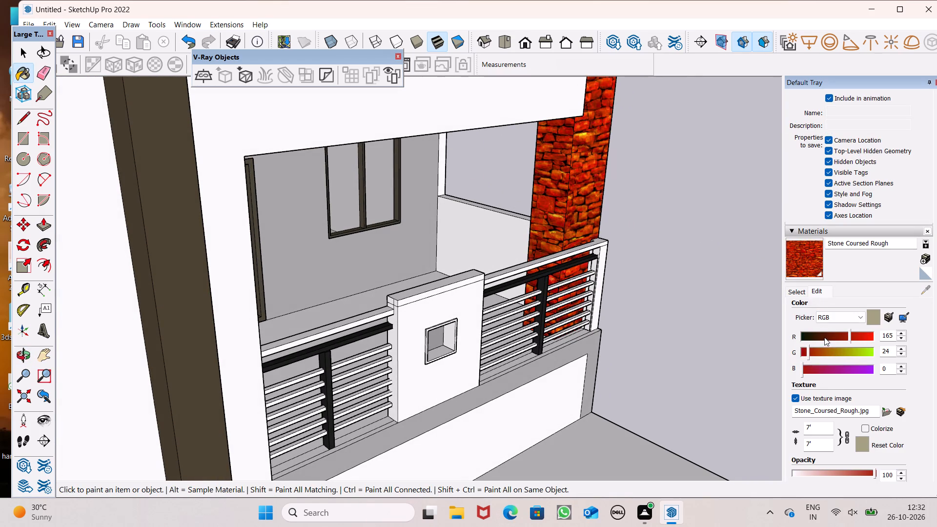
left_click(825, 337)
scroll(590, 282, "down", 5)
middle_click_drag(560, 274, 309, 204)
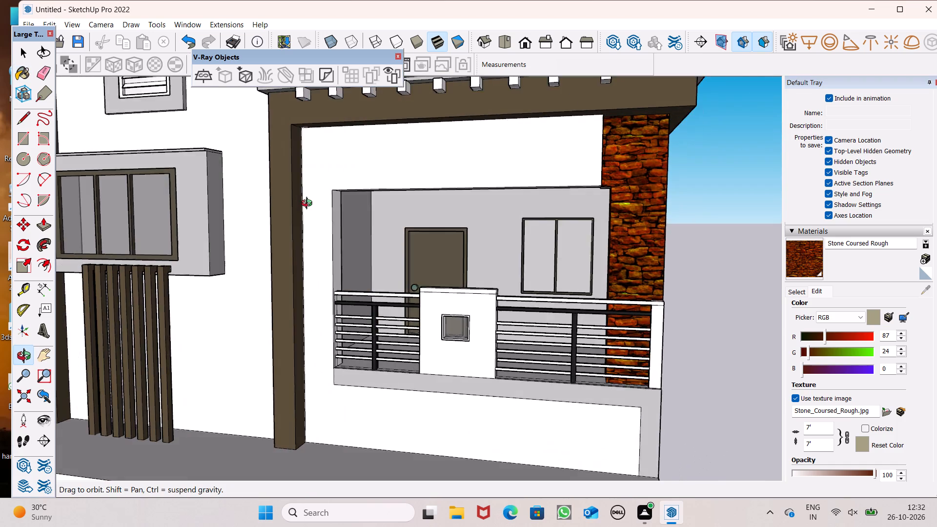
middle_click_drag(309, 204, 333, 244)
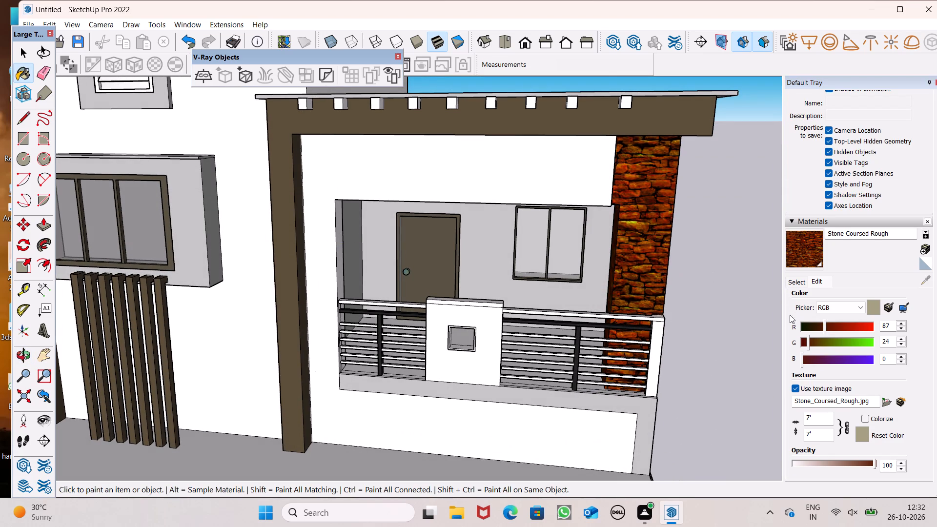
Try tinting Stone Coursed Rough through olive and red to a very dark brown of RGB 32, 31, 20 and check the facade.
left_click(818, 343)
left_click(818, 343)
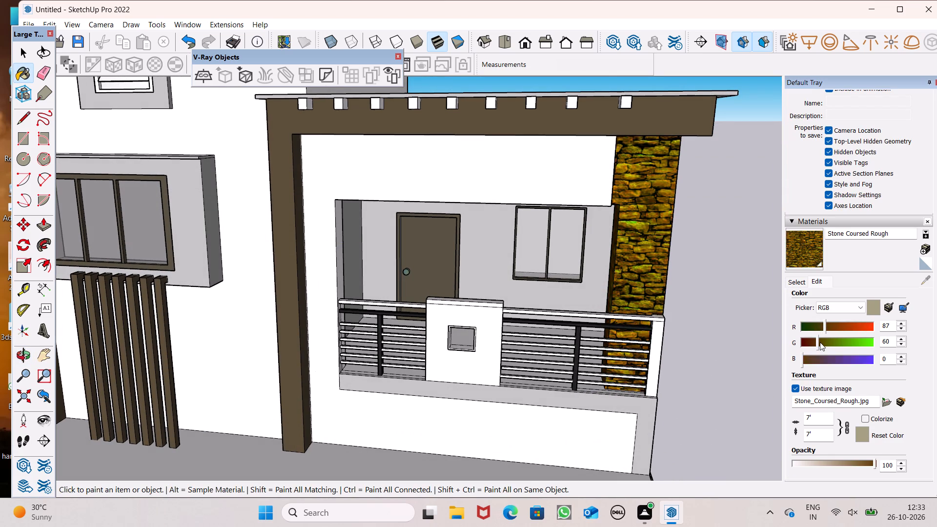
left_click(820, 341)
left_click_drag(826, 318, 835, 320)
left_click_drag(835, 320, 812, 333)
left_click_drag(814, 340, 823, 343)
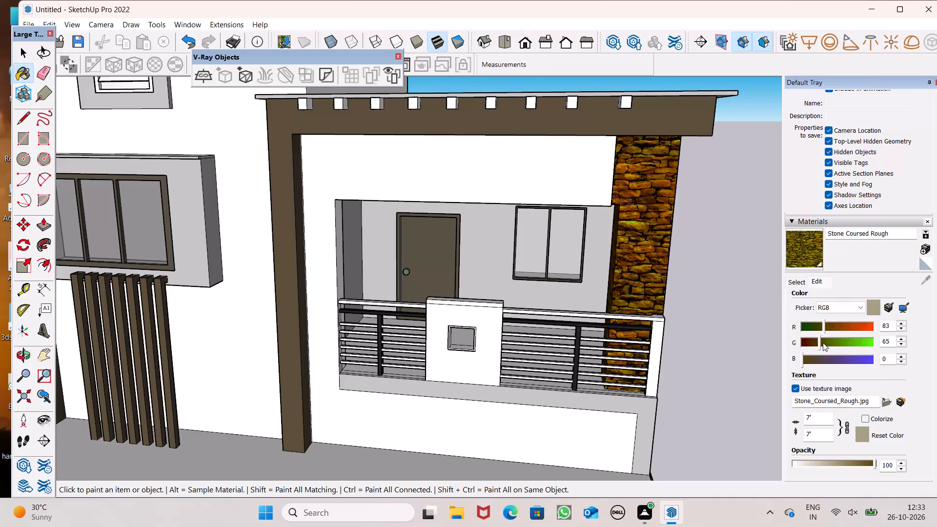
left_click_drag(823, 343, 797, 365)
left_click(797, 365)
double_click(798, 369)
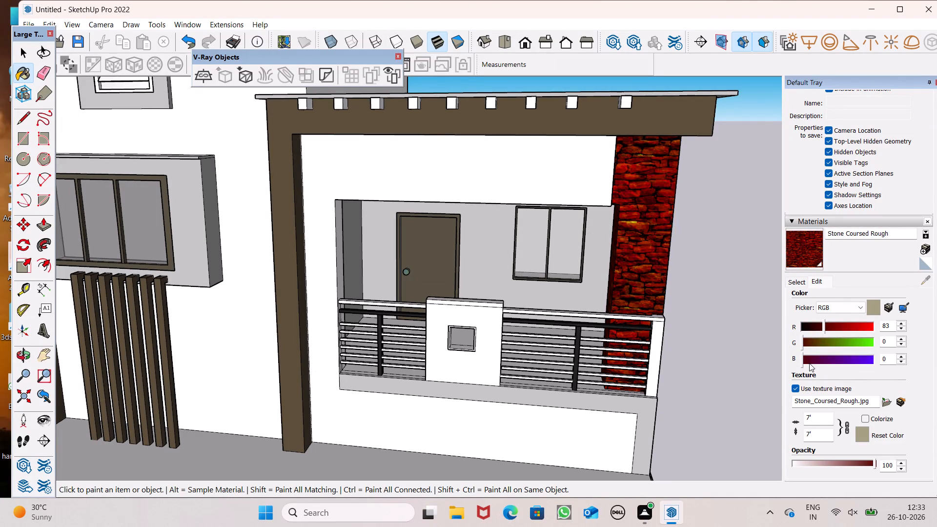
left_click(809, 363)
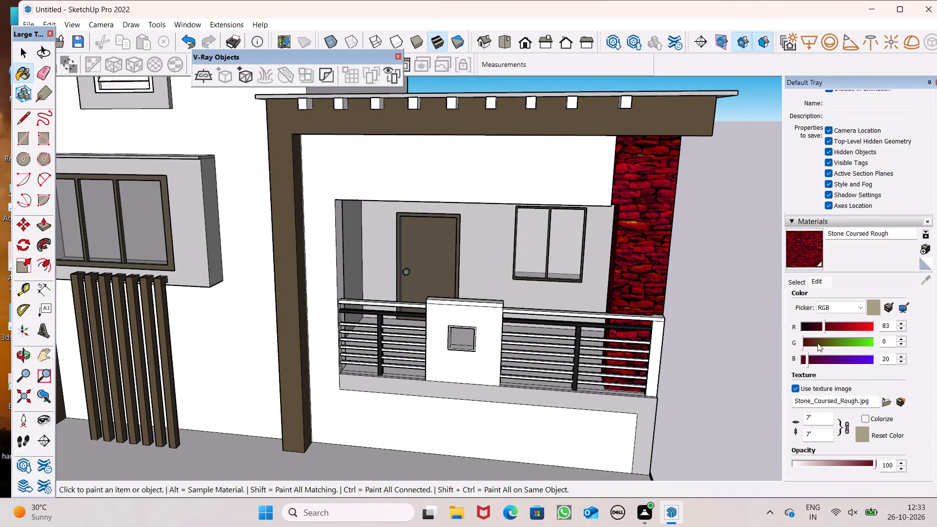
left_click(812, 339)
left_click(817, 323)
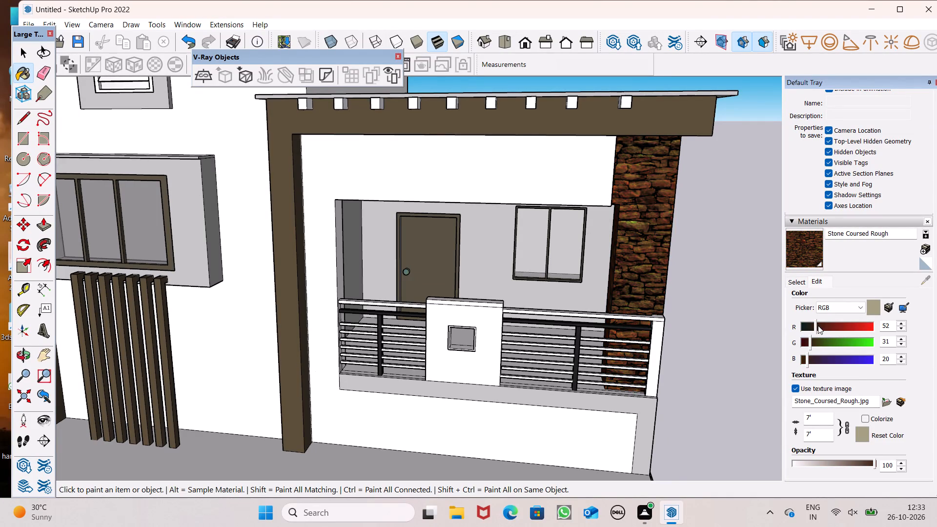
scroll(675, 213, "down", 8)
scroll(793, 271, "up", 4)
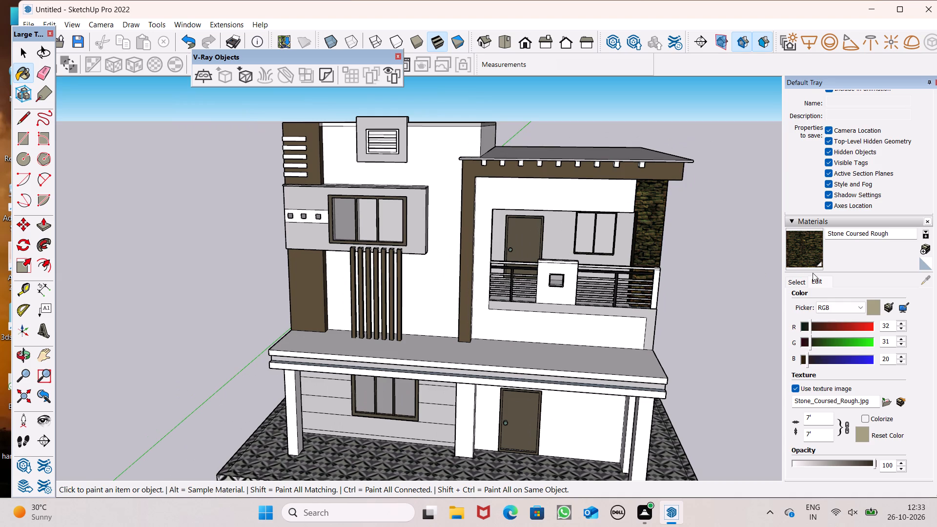
Repaint the corner pillar's front face and outer side strip with the original library version of Stone Flagstone Ashlar.
left_click(791, 282)
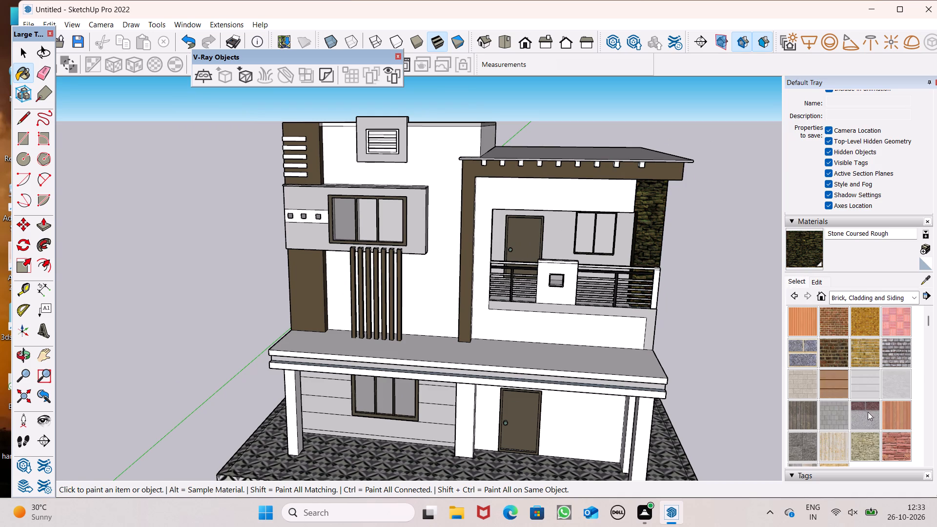
left_click(897, 444)
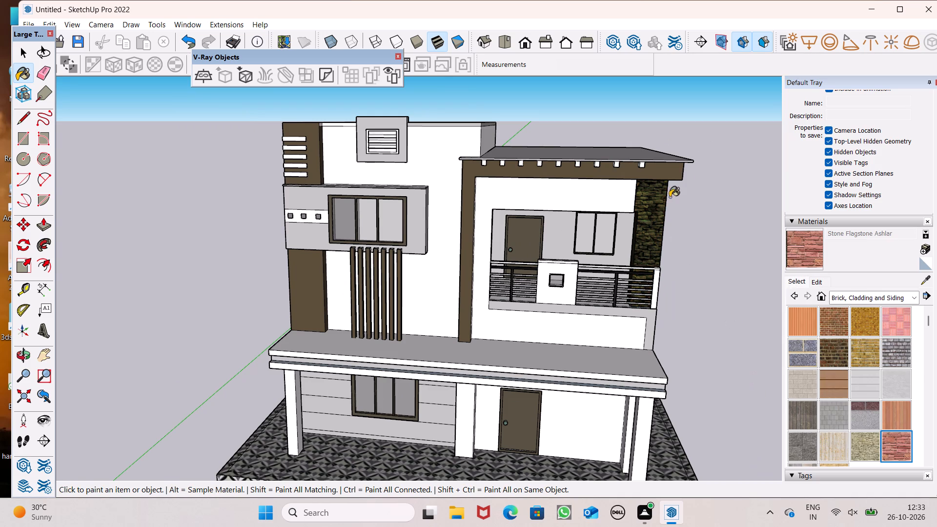
left_click(653, 212)
middle_click_drag(662, 240, 343, 170)
scroll(343, 170, "up", 1)
scroll(473, 199, "up", 2)
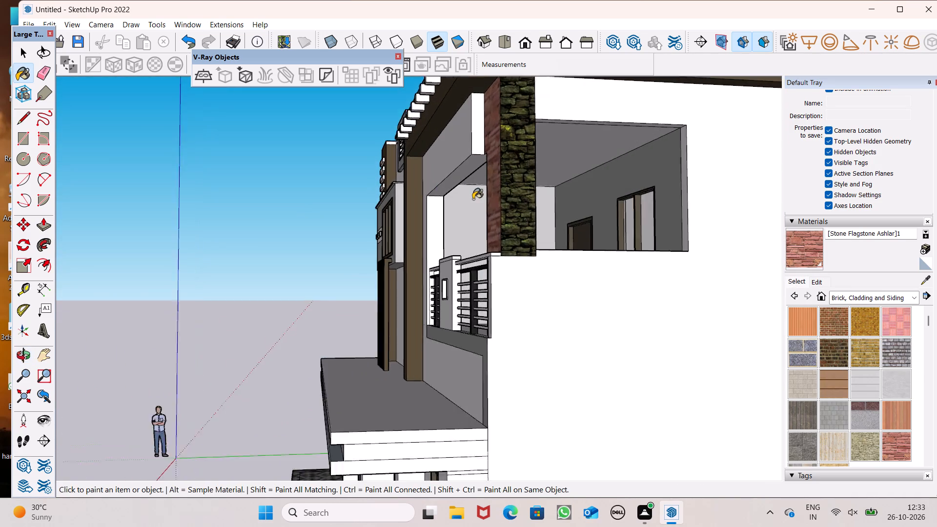
scroll(473, 199, "up", 2)
left_click(520, 214)
left_click(534, 217)
Paint the corner pillar's opening jamb and balcony-facing side with the same untinted Stone Flagstone Ashlar.
middle_click_drag(576, 230, 466, 238)
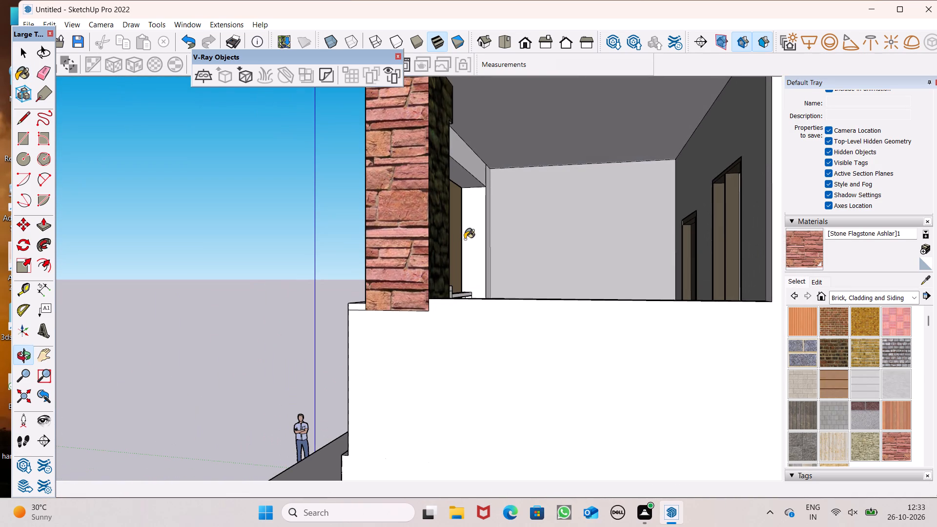
left_click(445, 248)
middle_click_drag(409, 257, 934, 308)
scroll(936, 314, "up", 1)
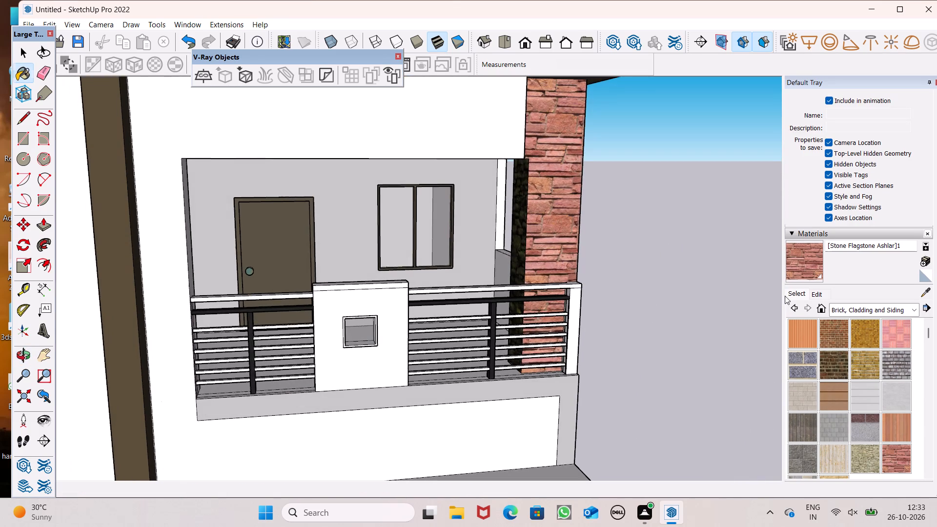
middle_click_drag(552, 217, 689, 205)
scroll(689, 208, "up", 1)
scroll(487, 212, "up", 3)
left_click(464, 207)
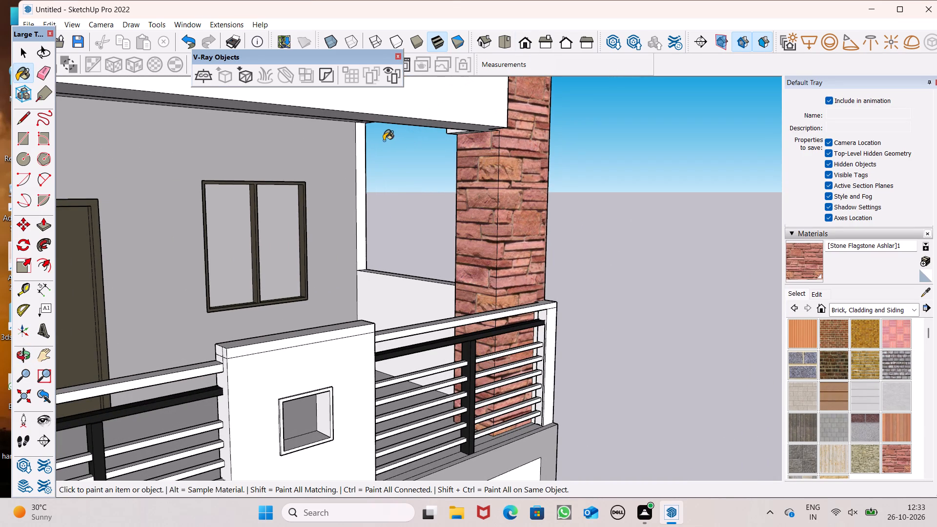
Paint the ground-floor porch's paired end pillars and the pillar between window and door with Stone Flagstone Ashlar on their visible faces.
scroll(368, 161, "down", 17)
middle_click_drag(404, 248, 369, 282)
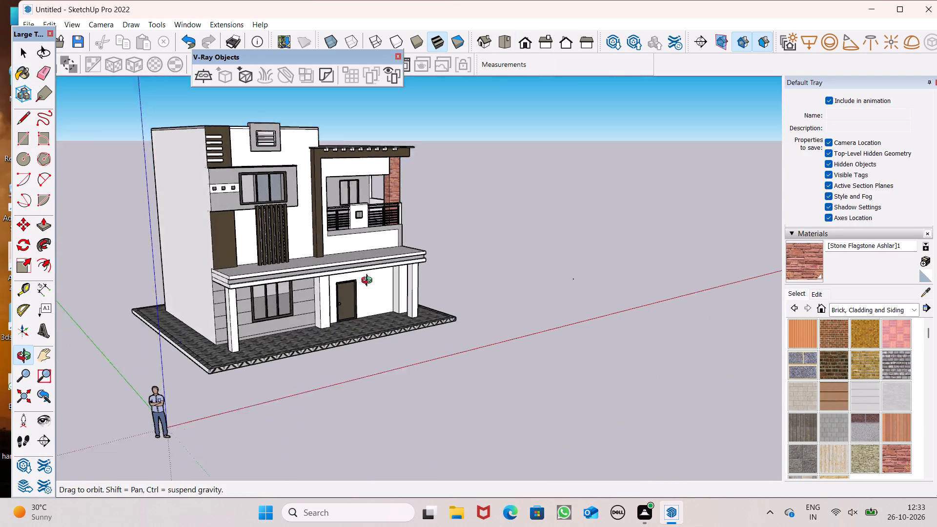
middle_click_drag(369, 282, 340, 294)
scroll(340, 296, "up", 1)
scroll(393, 282, "up", 13)
left_click_drag(428, 280, 445, 280)
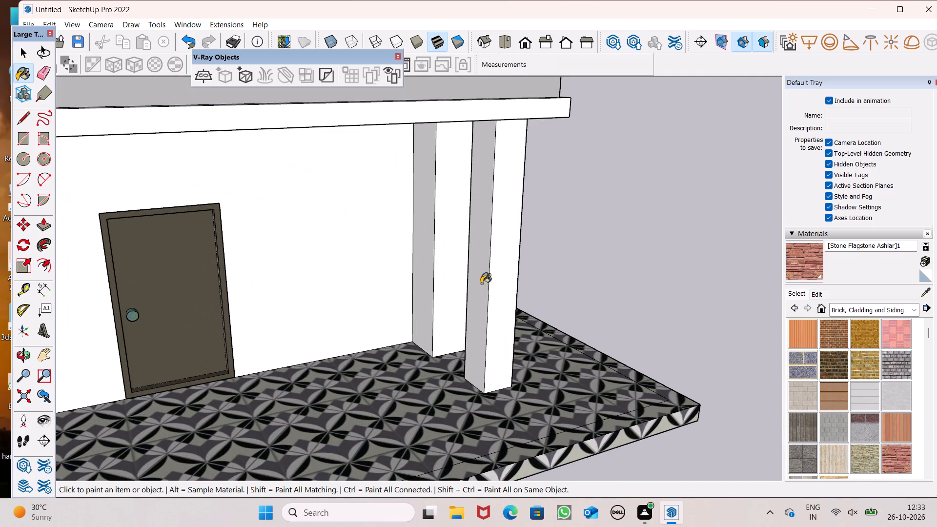
left_click_drag(479, 284, 470, 286)
left_click(428, 280)
scroll(466, 275, "down", 2)
middle_click_drag(484, 307, 395, 322)
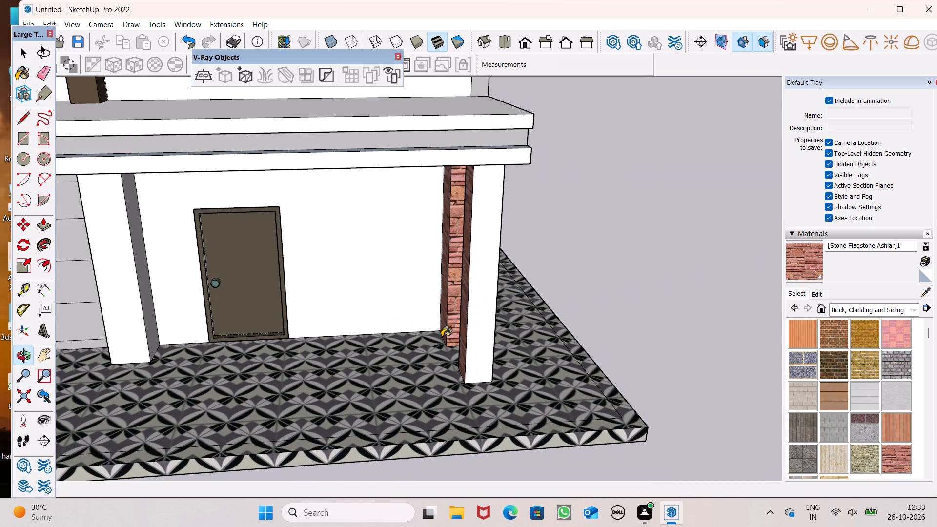
left_click(481, 341)
left_click(132, 270)
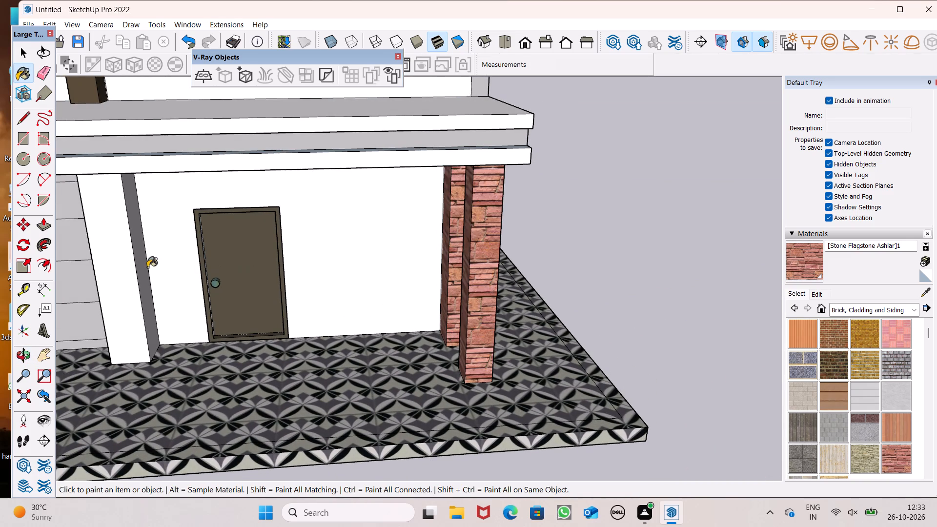
left_click(141, 265)
Paint the outer side faces of the paired porch end pillars with Stone Flagstone Ashlar, including the remaining piece at the rear pillar's top.
scroll(215, 272, "down", 4)
scroll(304, 306, "up", 1)
middle_click_drag(304, 306, 0, 227)
scroll(200, 243, "up", 2)
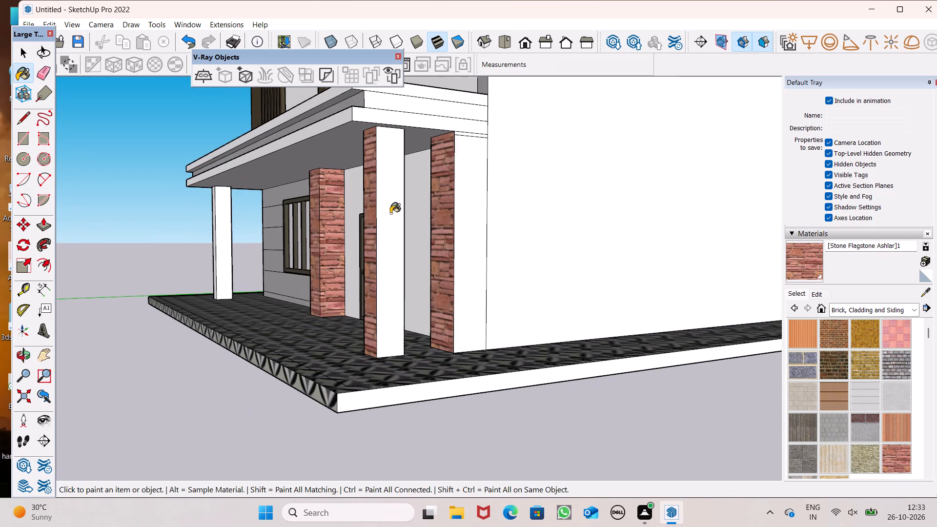
left_click(390, 212)
left_click(470, 204)
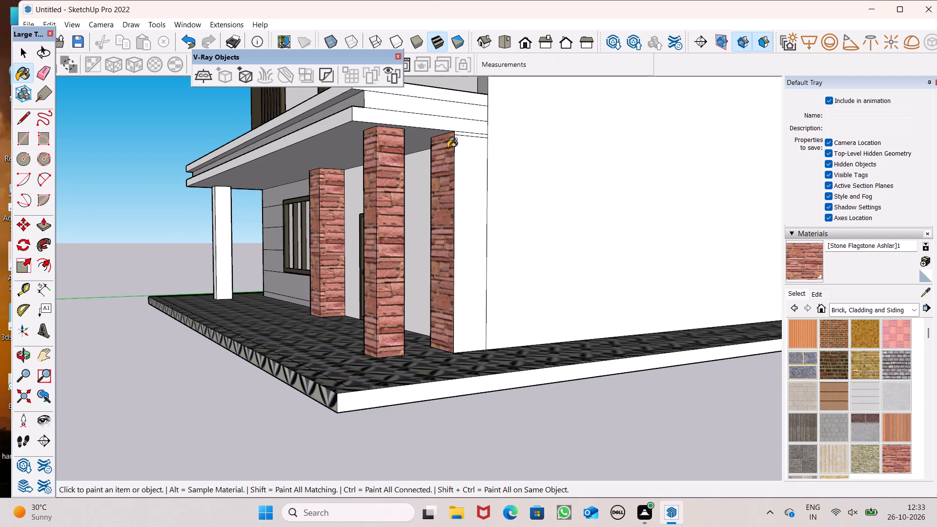
scroll(468, 136, "up", 5)
left_click(458, 135)
scroll(453, 134, "down", 4)
Paint the outer and wall-facing sides of the porch pillar at the window end with Stone Flagstone Ashlar.
middle_click_drag(306, 175, 896, 229)
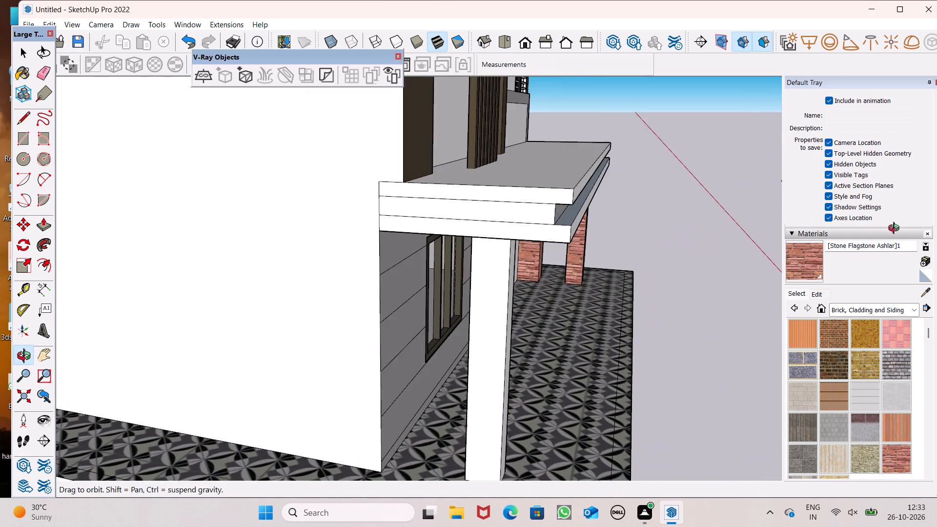
middle_click_drag(896, 229, 896, 228)
scroll(622, 234, "up", 1)
middle_click_drag(627, 234, 700, 201)
scroll(600, 240, "up", 2)
left_click(596, 243)
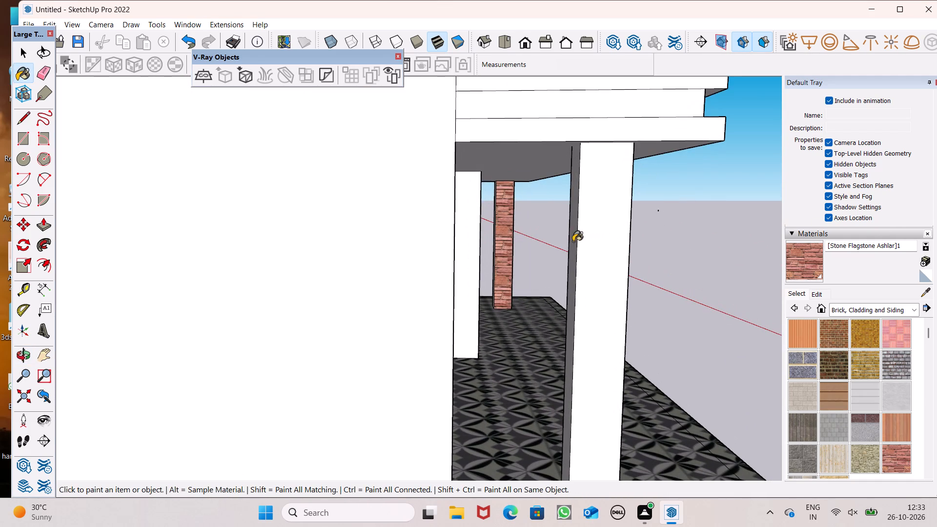
left_click(577, 242)
left_click(573, 243)
scroll(575, 244, "down", 2)
middle_click_drag(580, 245, 550, 241)
left_click(484, 247)
Paint the front and door-facing sides of the window-end porch pillar with Stone Flagstone Ashlar.
scroll(530, 256, "up", 1)
middle_click_drag(530, 256, 328, 244)
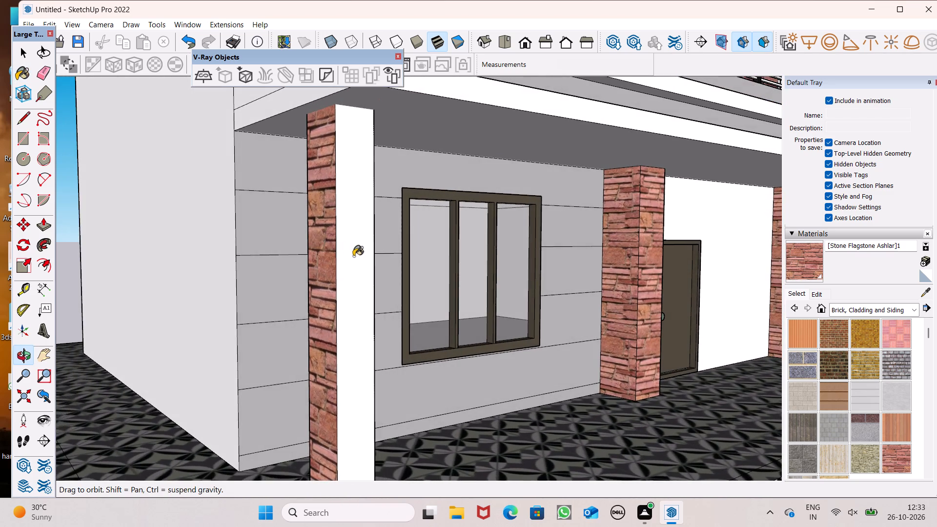
left_click(353, 256)
scroll(388, 252, "down", 4)
middle_click_drag(610, 317, 227, 277)
scroll(224, 259, "up", 3)
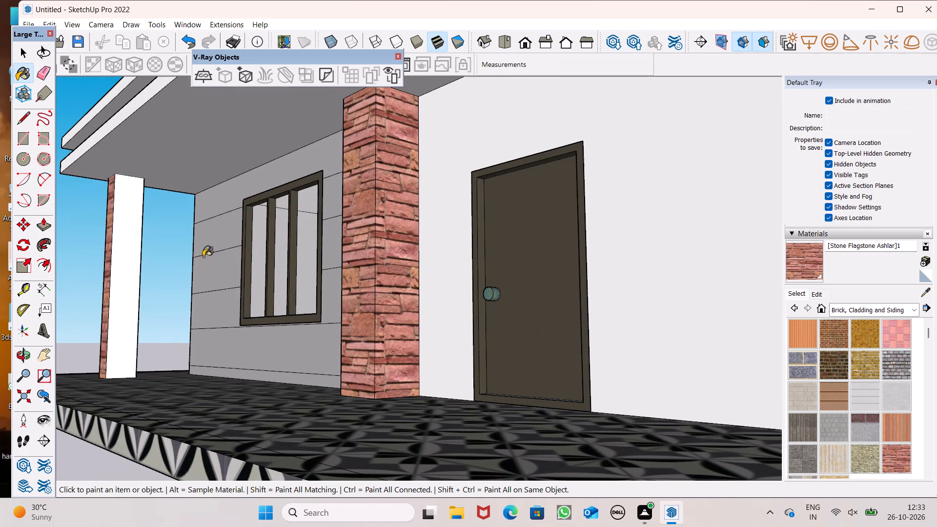
left_click(127, 275)
Inspect the stone-clad porch pillars from several sides and review the whole front facade.
scroll(179, 263, "down", 4)
middle_click_drag(277, 304, 167, 338)
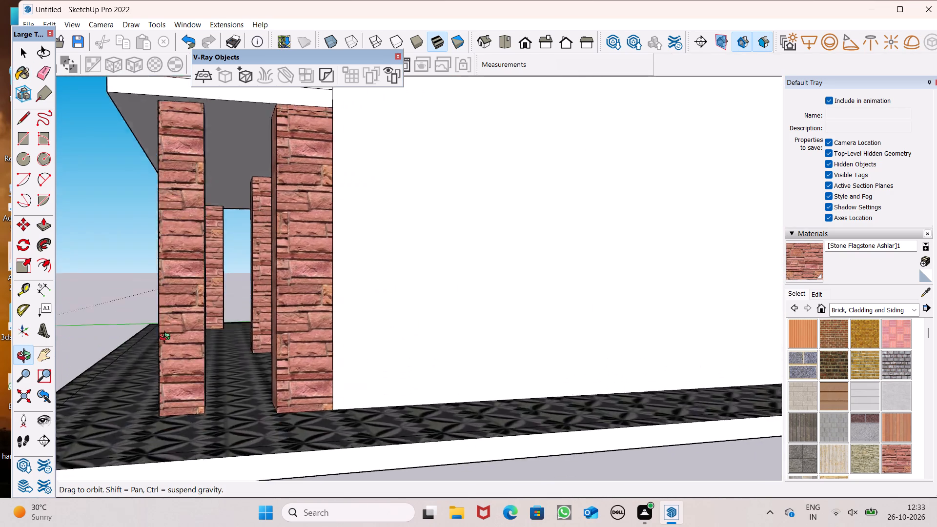
middle_click_drag(167, 338, 186, 345)
scroll(224, 332, "up", 1)
middle_click_drag(217, 331, 367, 331)
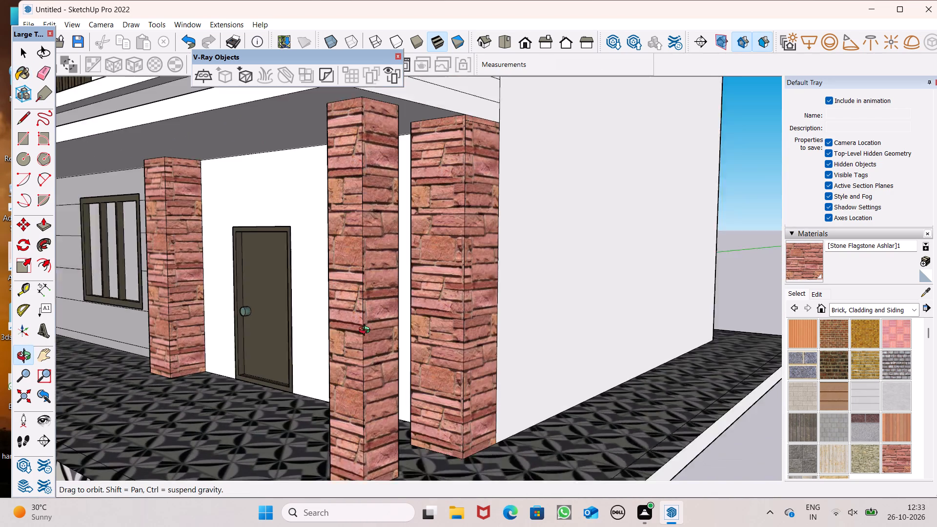
middle_click_drag(367, 331, 372, 329)
scroll(351, 301, "down", 11)
scroll(352, 302, "up", 1)
scroll(352, 302, "down", 3)
middle_click_drag(591, 343, 627, 355)
scroll(512, 304, "down", 2)
middle_click_drag(496, 322, 775, 371)
scroll(602, 304, "down", 2)
middle_click_drag(607, 318, 557, 318)
scroll(539, 270, "down", 3)
middle_click_drag(534, 273, 533, 273)
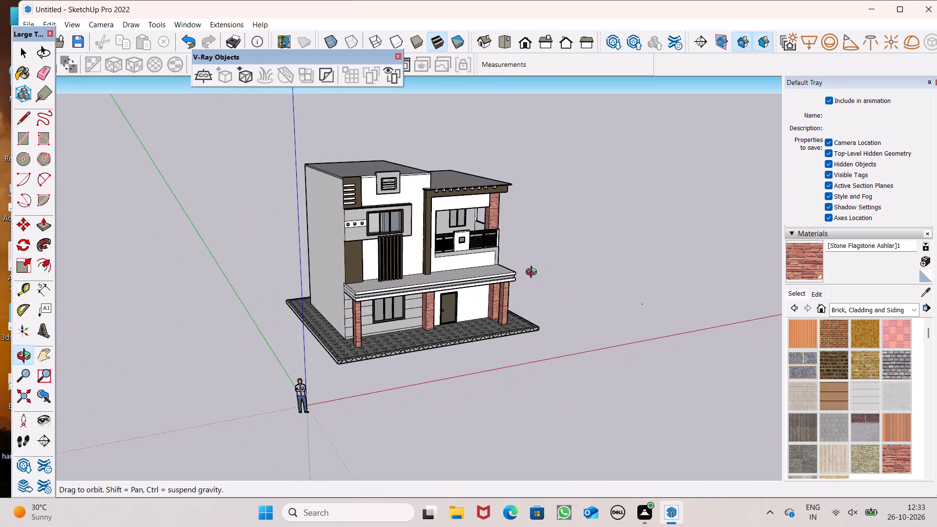
middle_click_drag(533, 273, 447, 224)
scroll(499, 243, "up", 2)
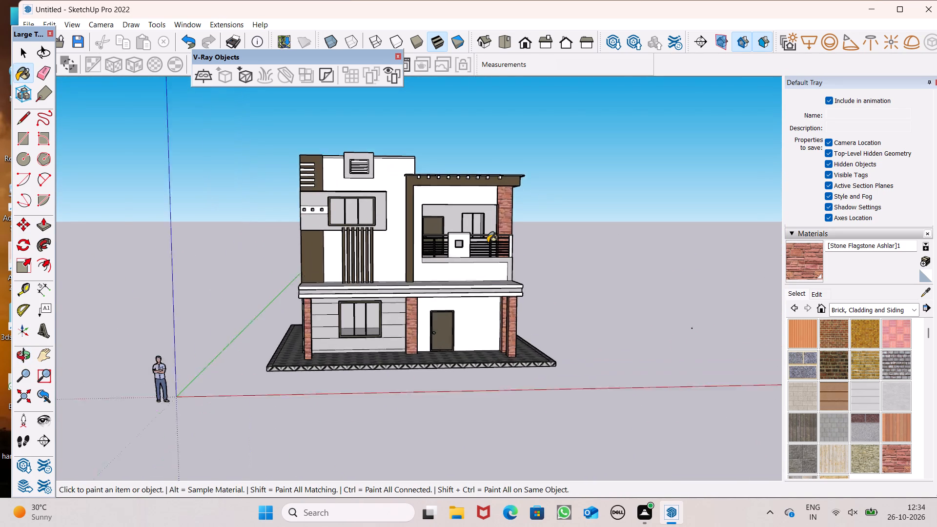
scroll(488, 243, "up", 1)
scroll(456, 219, "down", 1)
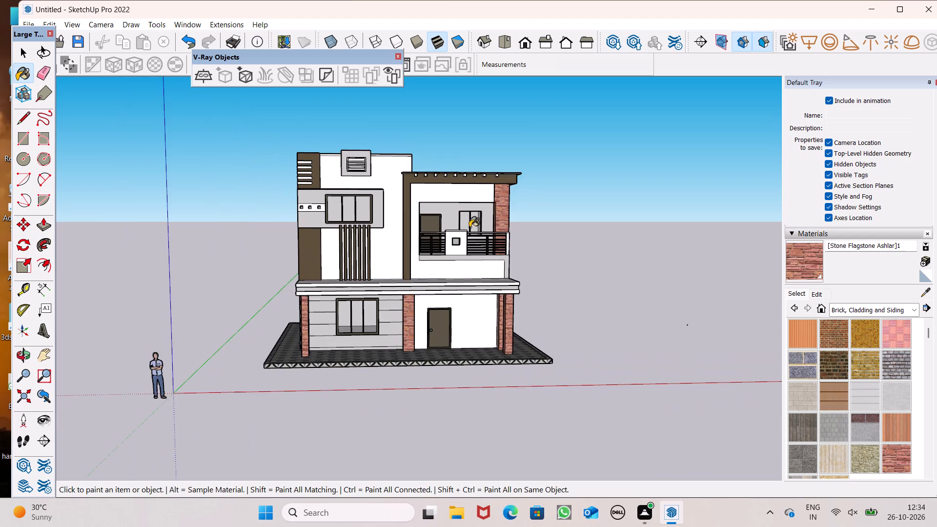
middle_click_drag(470, 229, 452, 279)
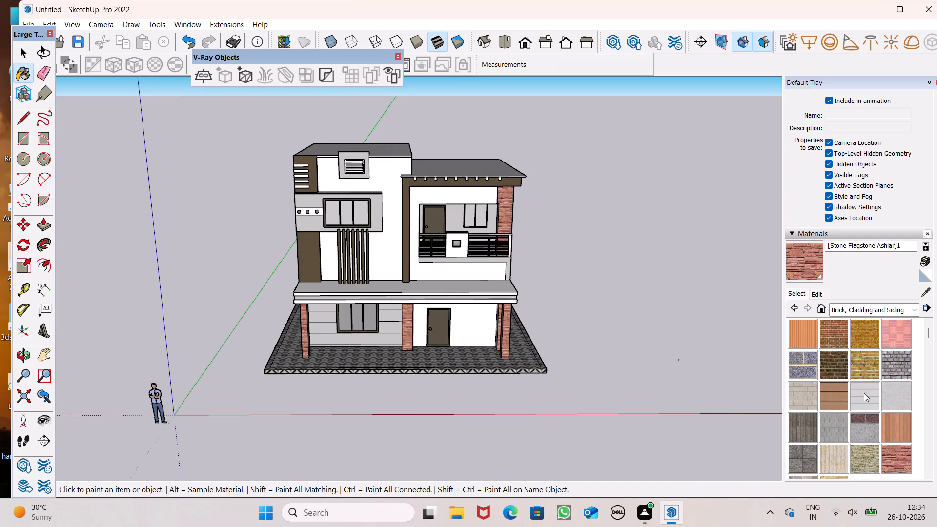
Choose Square Glass Tile 04 from the Tile materials and paint the ground-floor wall around the front door with it.
scroll(862, 393, "down", 1)
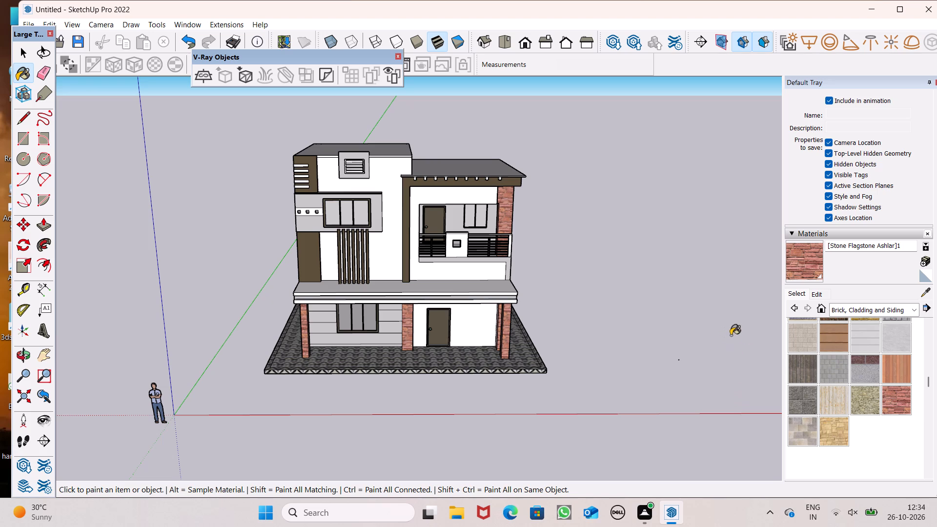
left_click(896, 313)
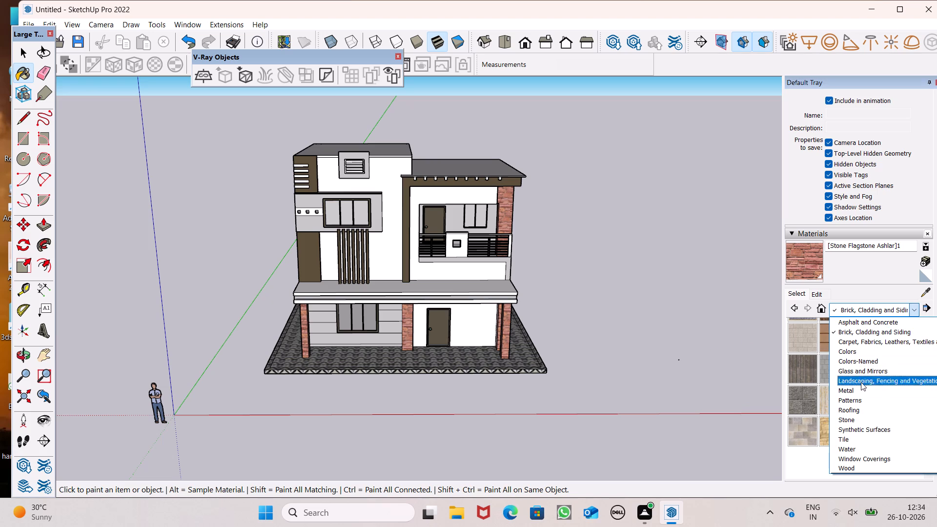
left_click(873, 435)
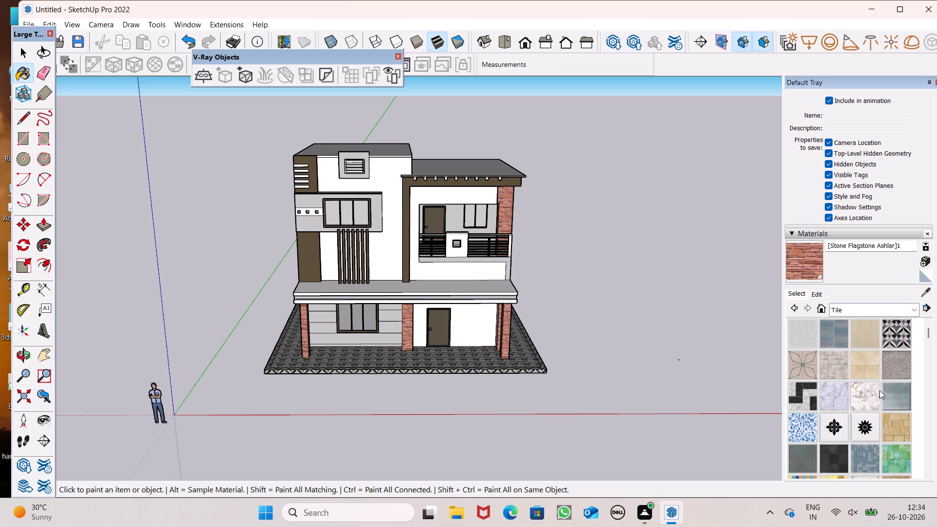
scroll(866, 379, "down", 2)
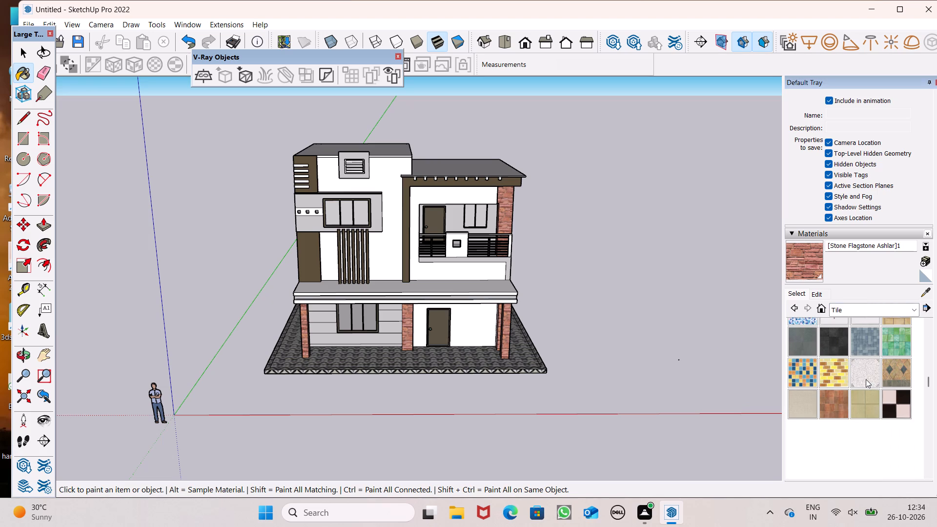
scroll(859, 385, "down", 1)
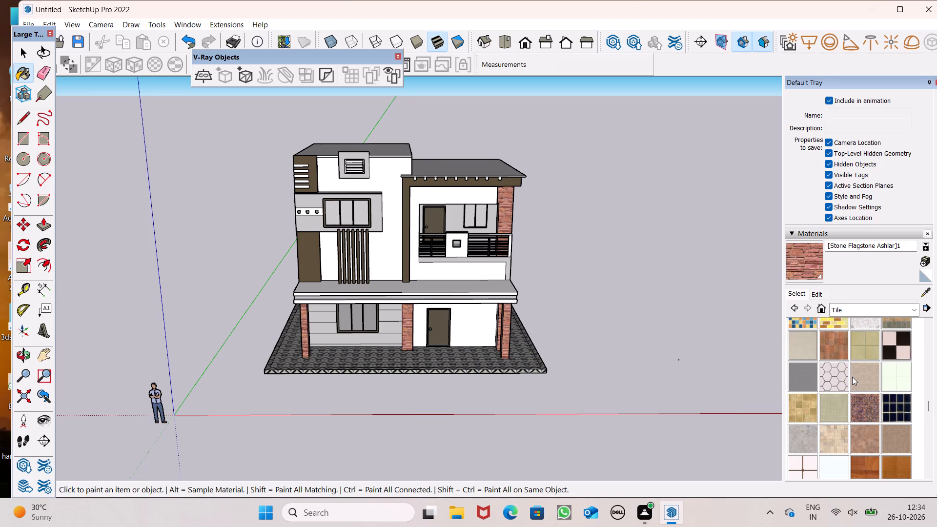
scroll(833, 382, "down", 2)
scroll(834, 374, "up", 1)
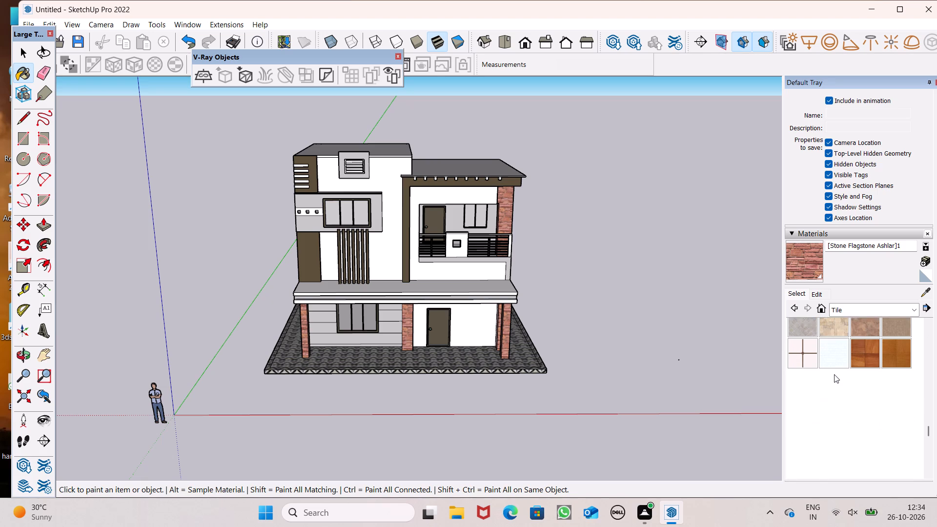
scroll(834, 374, "up", 3)
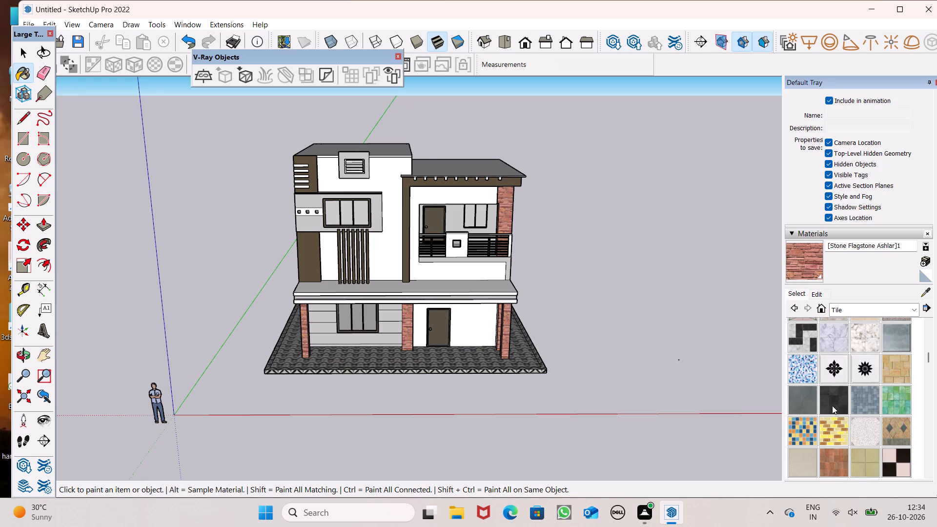
left_click(827, 432)
scroll(514, 294, "up", 5)
scroll(415, 296, "up", 5)
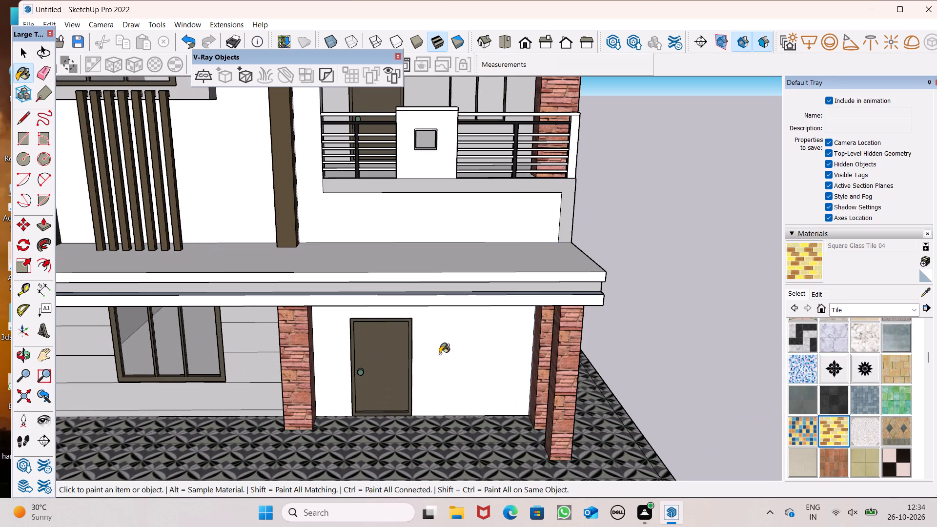
left_click(440, 354)
Examine the tile pattern on the front door wall up close and from the front.
middle_click_drag(461, 392, 426, 296)
scroll(450, 354, "up", 9)
scroll(463, 396, "up", 3)
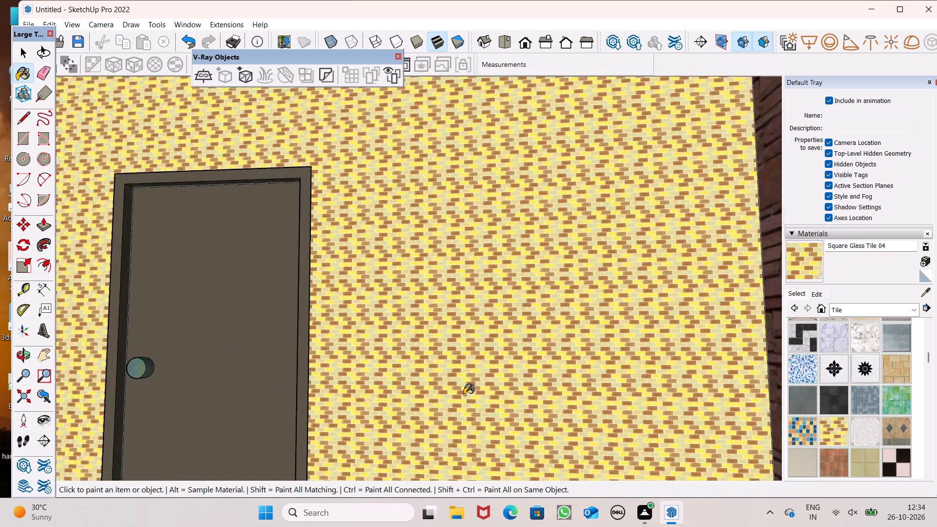
scroll(464, 395, "up", 6)
scroll(515, 261, "down", 7)
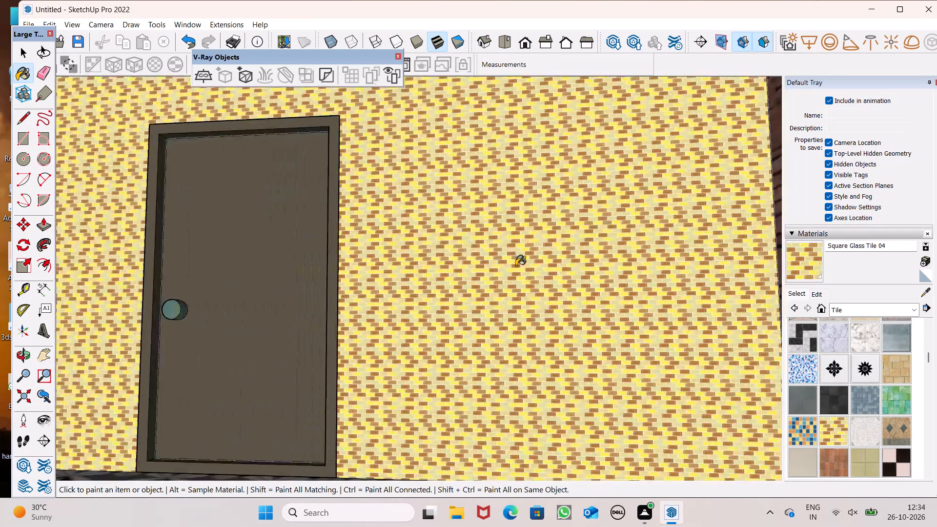
scroll(516, 268, "down", 6)
scroll(541, 316, "down", 6)
middle_click_drag(550, 329, 583, 398)
scroll(581, 397, "up", 1)
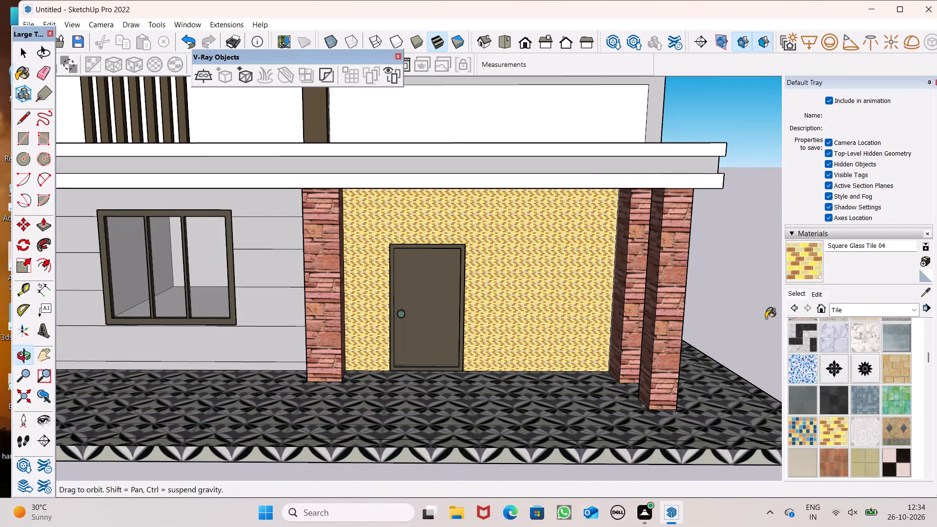
Tint the Square Glass Tile 04 material to a dark blue-grey of RGB 43, 65, 69.
left_click(813, 295)
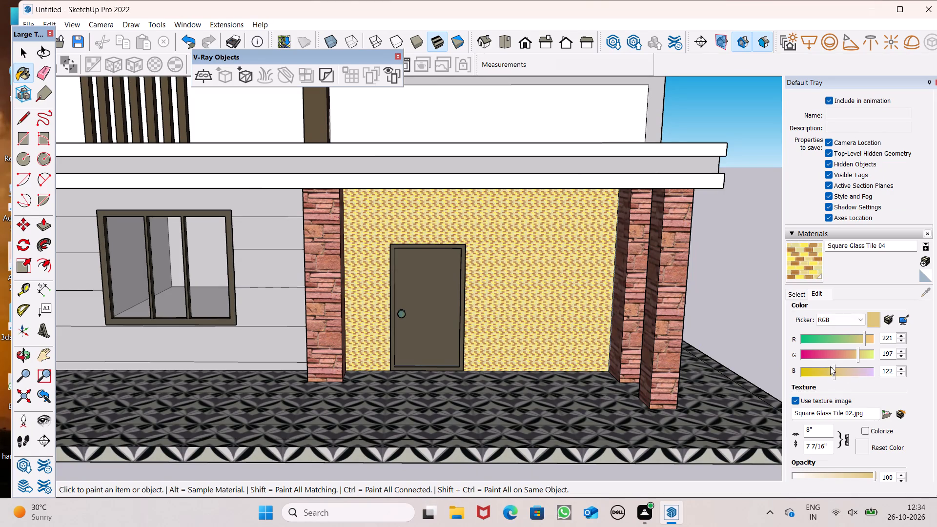
left_click_drag(840, 350, 825, 354)
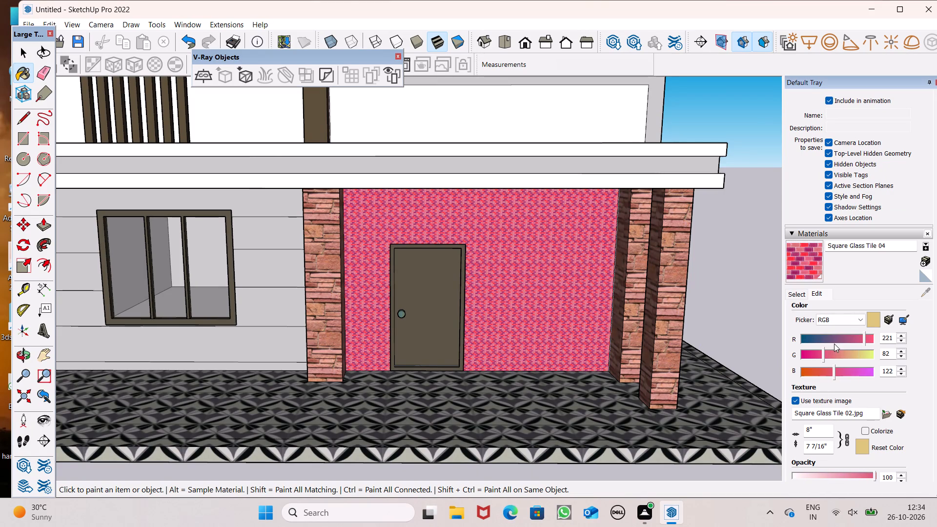
left_click_drag(834, 343, 815, 351)
left_click_drag(822, 355, 798, 362)
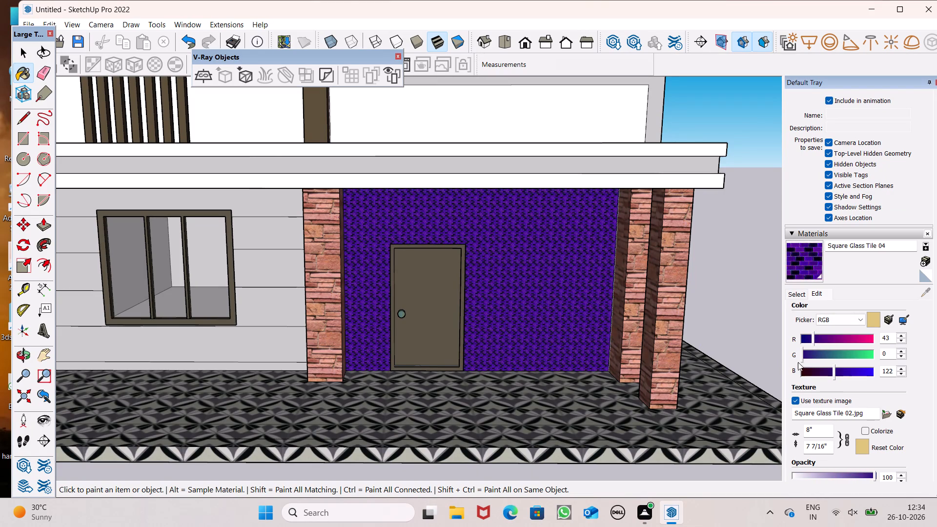
left_click_drag(798, 362, 787, 363)
left_click_drag(821, 364, 815, 369)
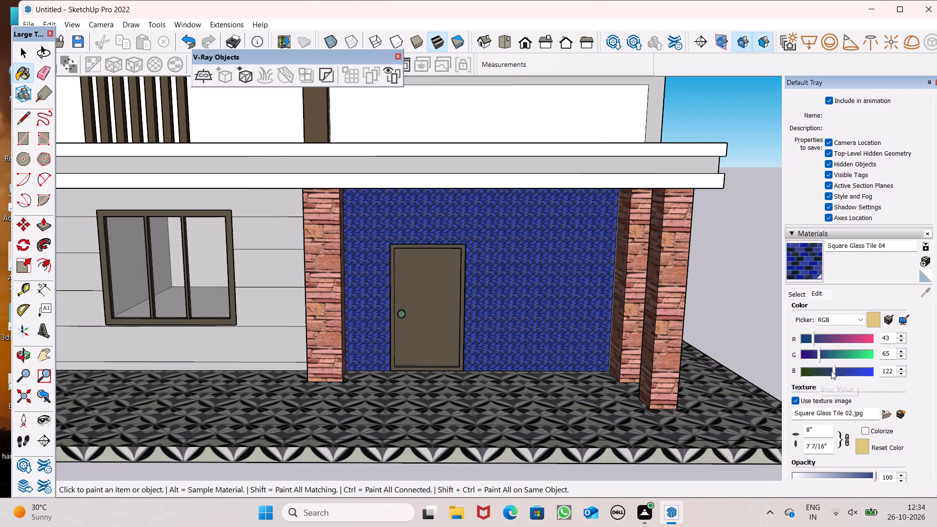
left_click_drag(831, 371, 814, 375)
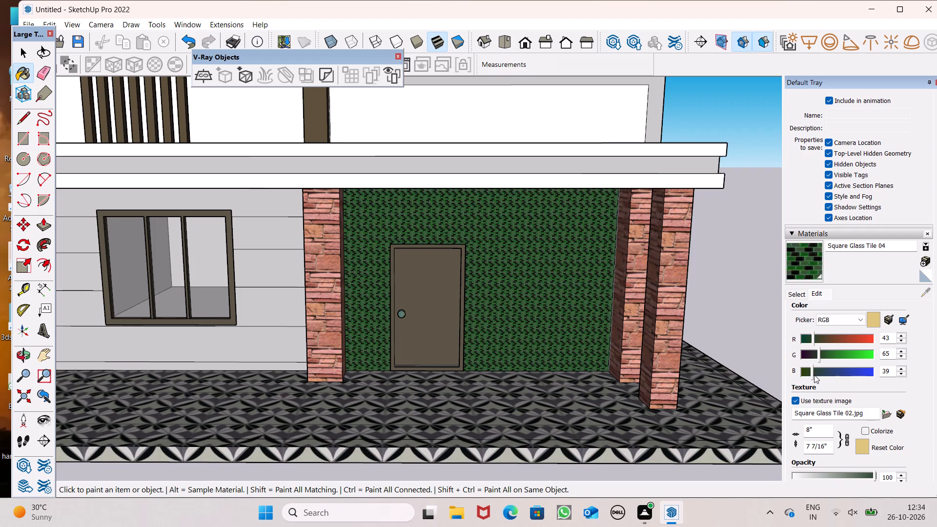
left_click_drag(814, 375, 822, 372)
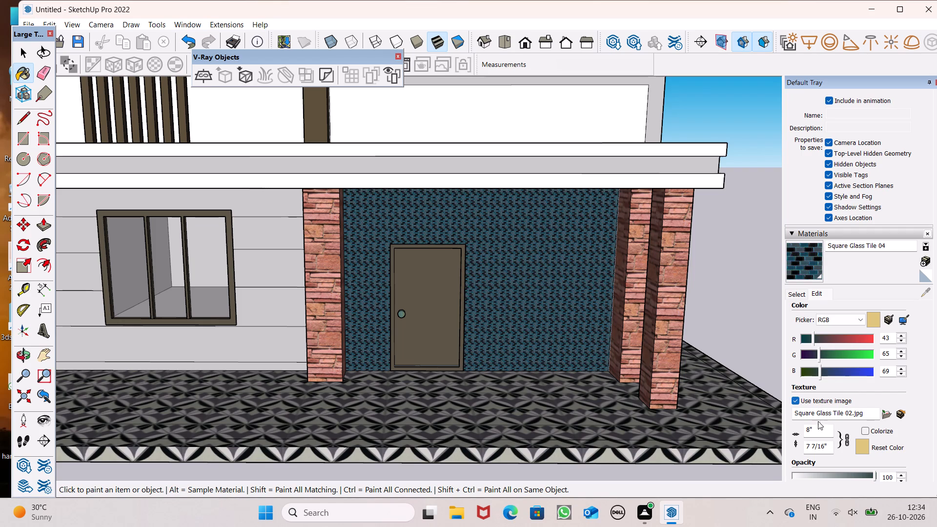
Set the Square Glass Tile 04 texture width to 3' to enlarge the tiles on the front door wall.
left_click(818, 426)
key("BackSpace")
key("BackSpace")
key("3")
key("apostrophe")
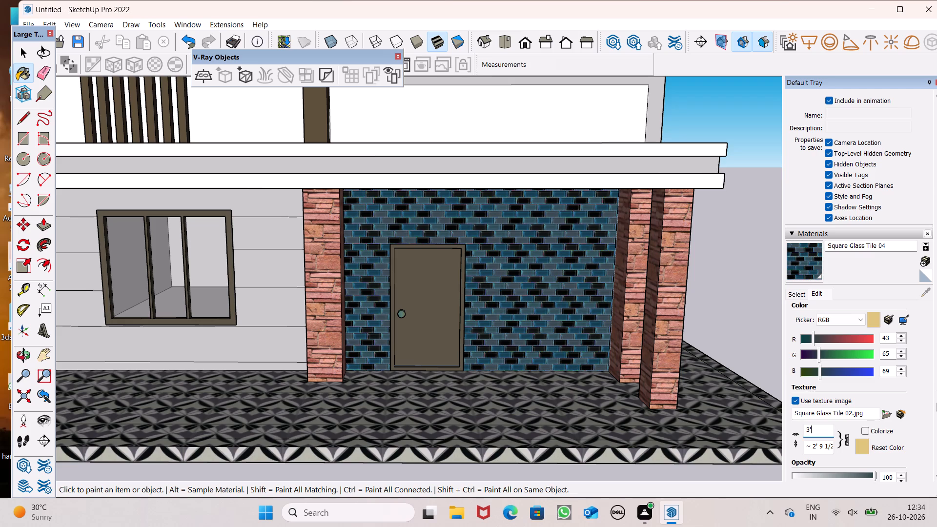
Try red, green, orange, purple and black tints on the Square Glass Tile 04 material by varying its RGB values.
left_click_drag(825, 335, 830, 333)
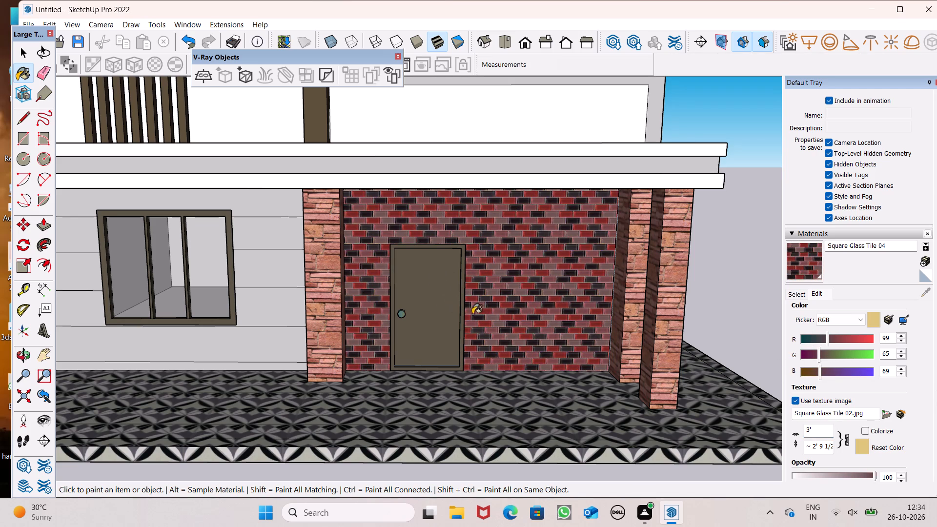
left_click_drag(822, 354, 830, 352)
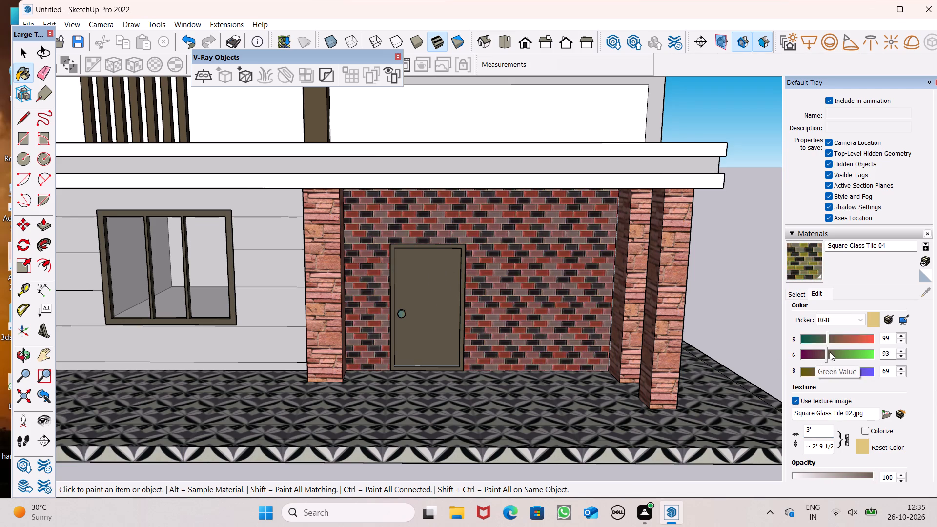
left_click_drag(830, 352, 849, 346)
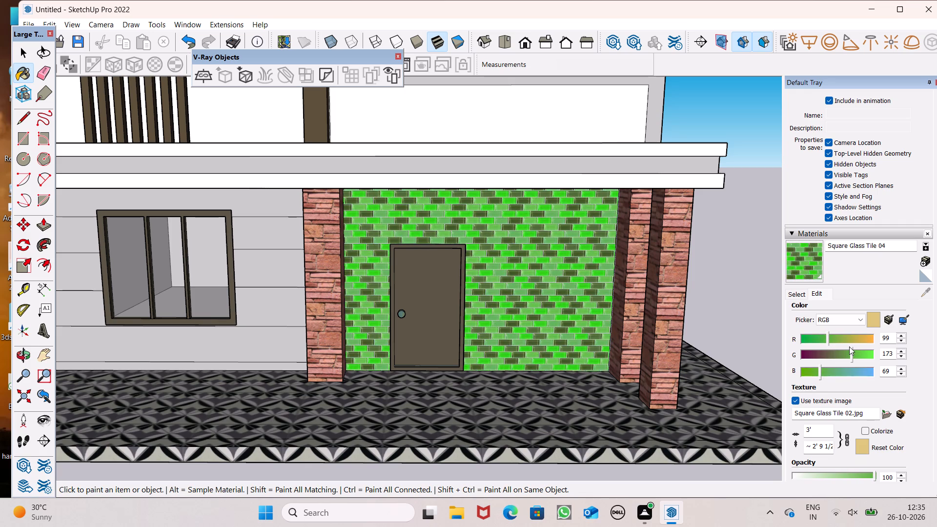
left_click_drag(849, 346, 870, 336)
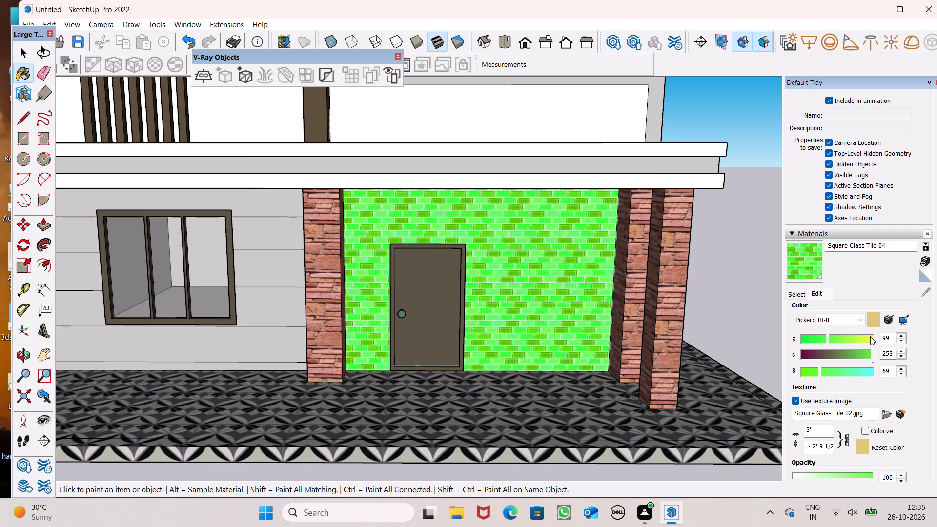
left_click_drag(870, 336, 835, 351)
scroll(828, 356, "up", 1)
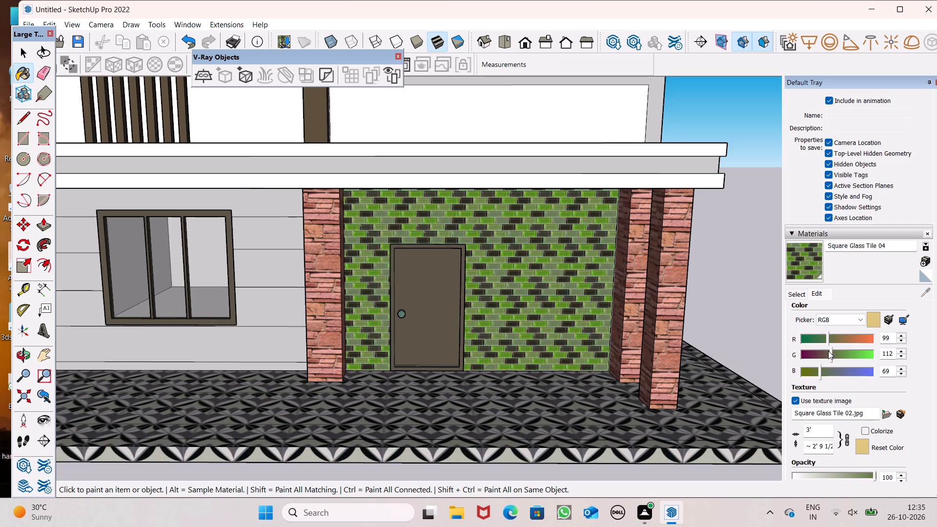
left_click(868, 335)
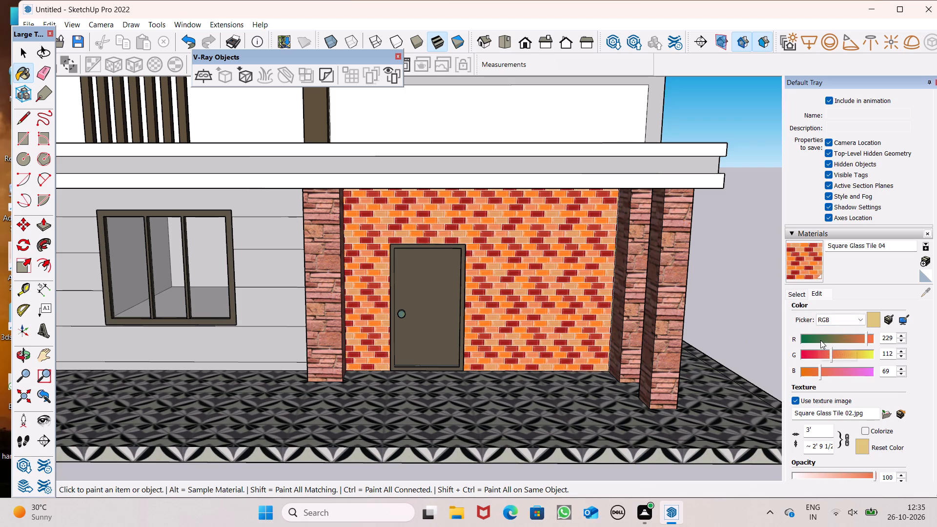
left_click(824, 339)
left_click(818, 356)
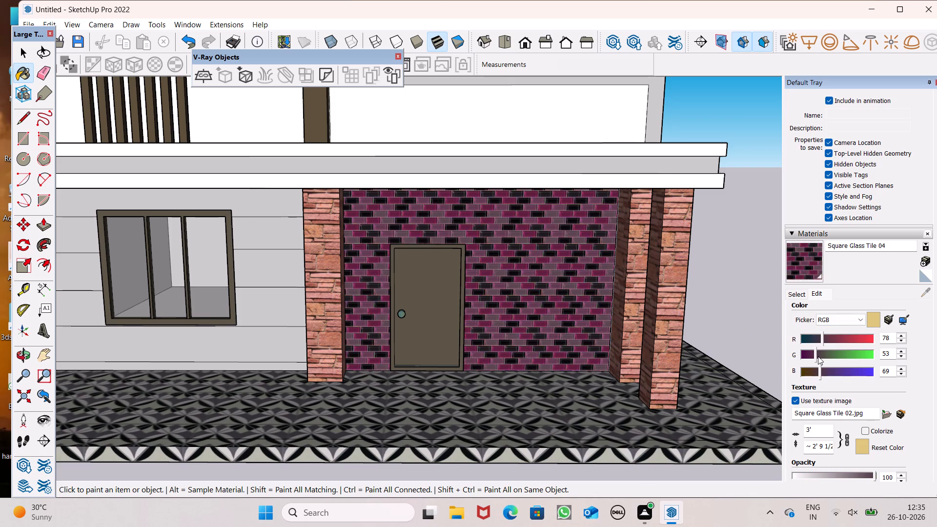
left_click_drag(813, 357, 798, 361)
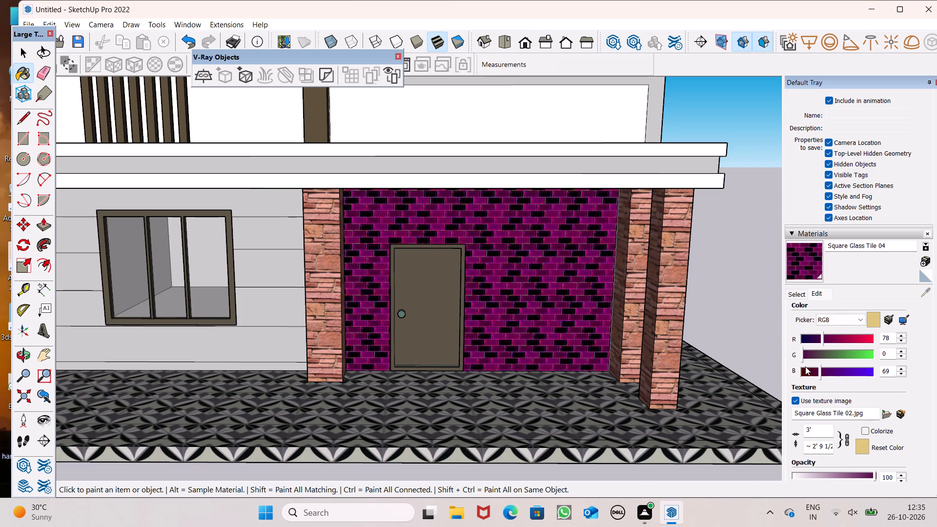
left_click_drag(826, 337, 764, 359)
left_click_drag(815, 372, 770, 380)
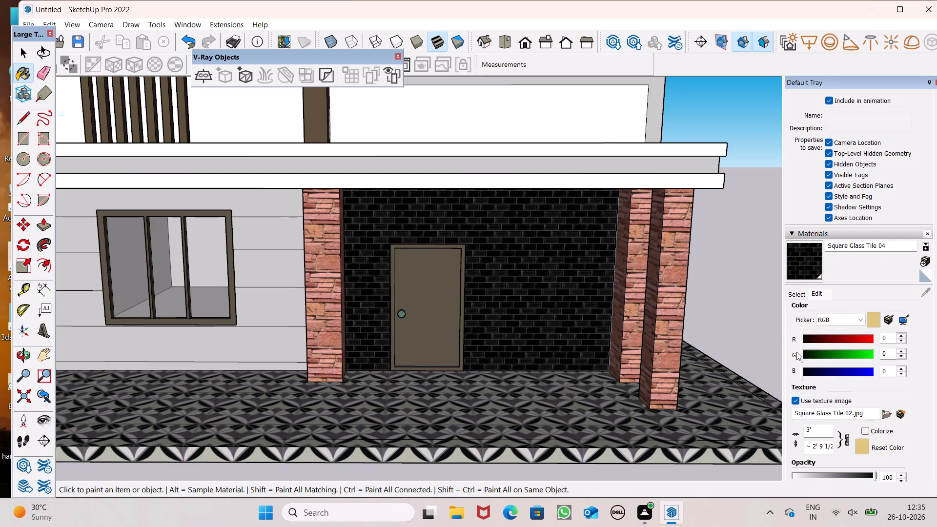
Tint the Square Glass Tile 04 material to a pale olive green of RGB 171, 181, 136.
left_click_drag(806, 355, 818, 357)
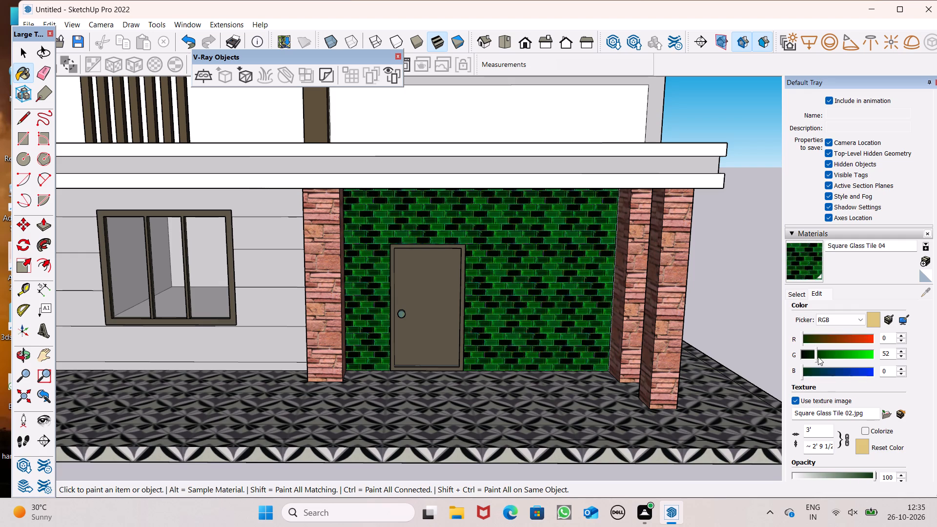
left_click_drag(818, 357, 847, 352)
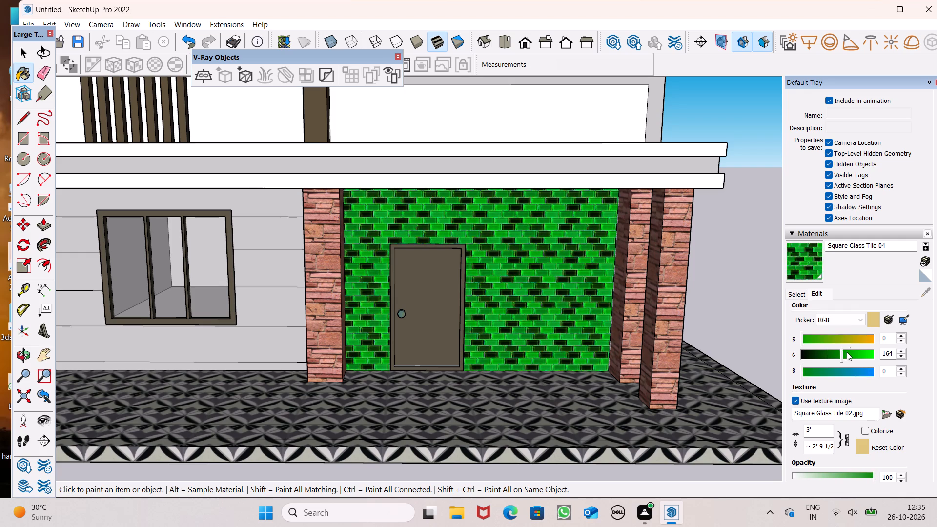
left_click_drag(847, 352, 858, 354)
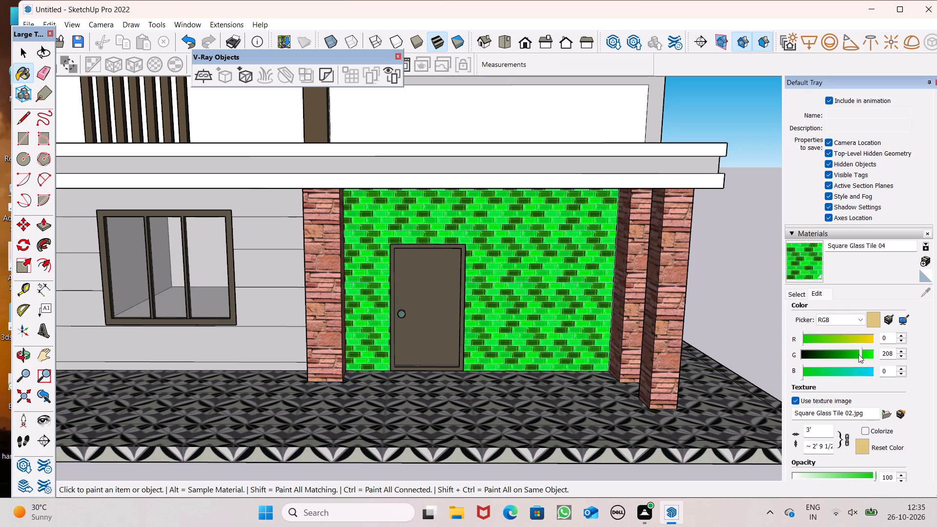
left_click_drag(858, 354, 863, 354)
left_click_drag(823, 336, 835, 338)
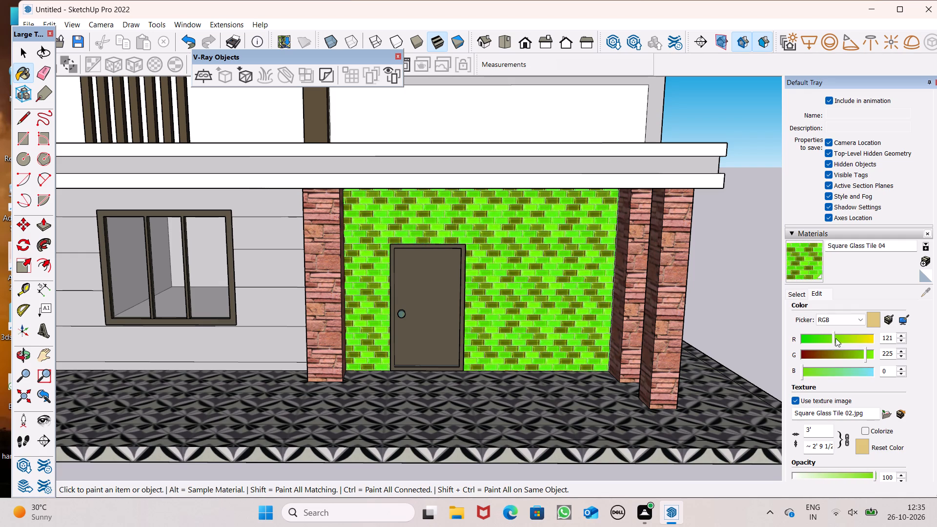
left_click_drag(835, 338, 868, 342)
left_click_drag(833, 369, 879, 368)
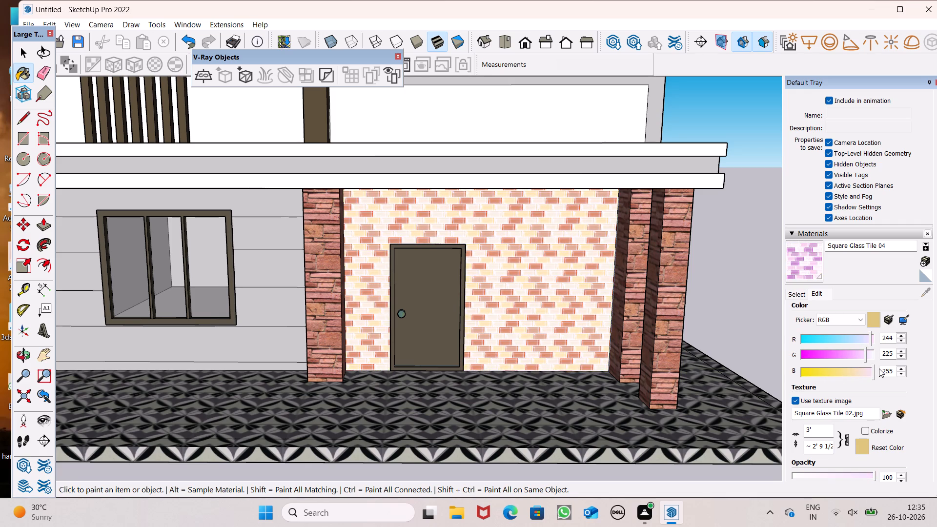
left_click_drag(879, 368, 858, 367)
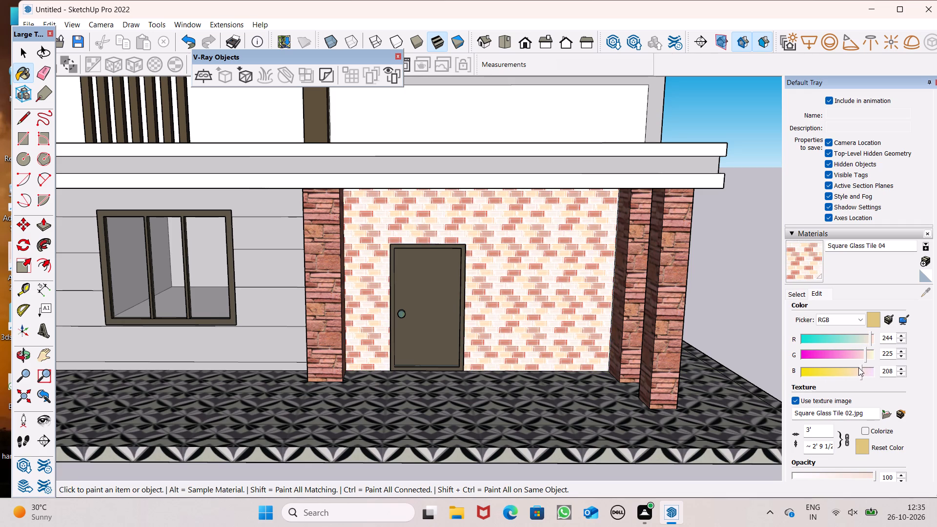
left_click_drag(858, 367, 840, 375)
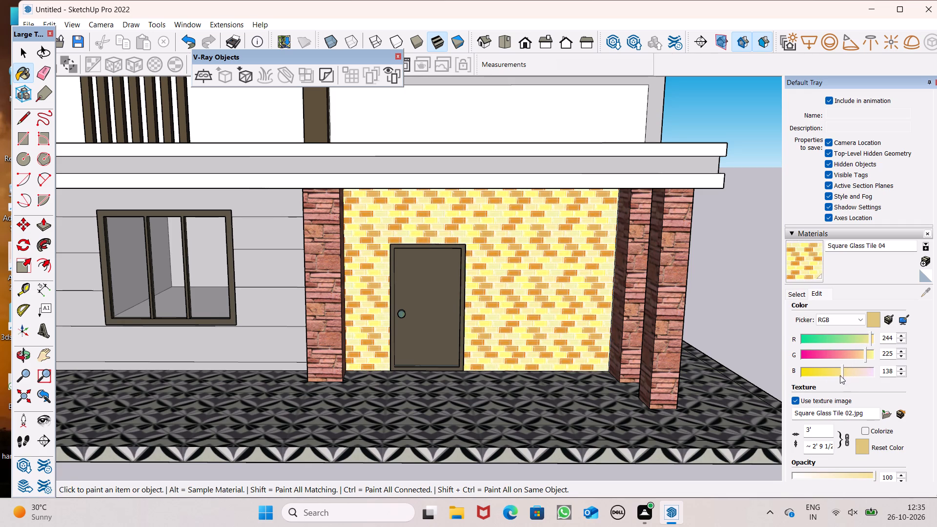
left_click_drag(840, 375, 839, 375)
left_click_drag(859, 357, 851, 359)
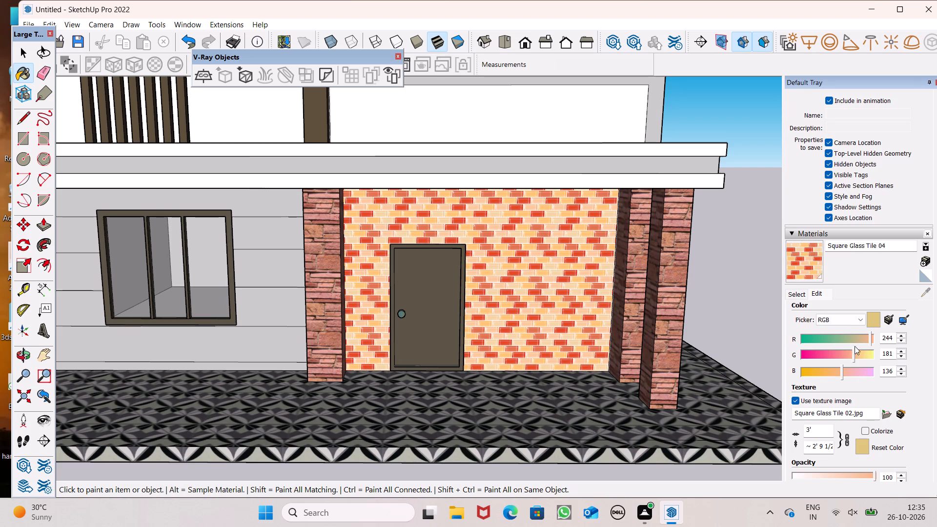
left_click(852, 337)
Review the retinted front door wall against the whole house facade from the front and at an angle.
scroll(653, 278, "down", 3)
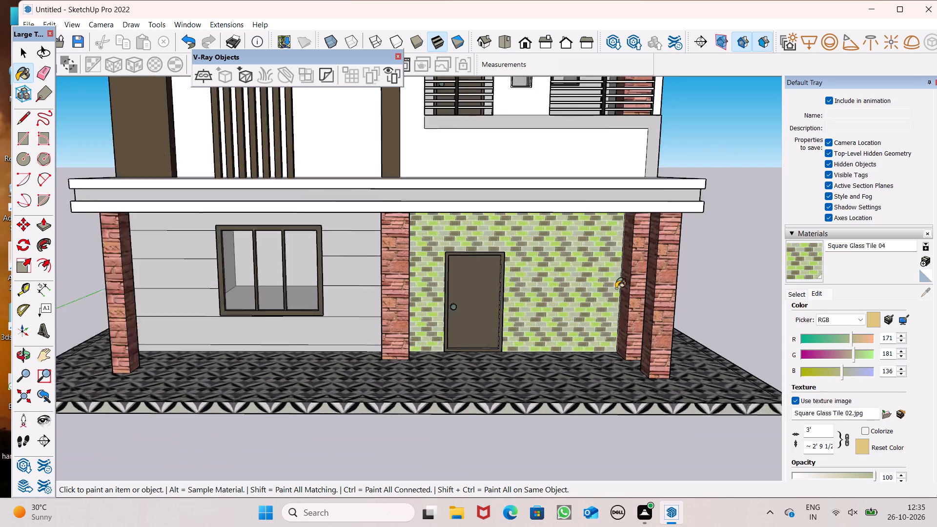
scroll(616, 288, "down", 2)
scroll(234, 333, "down", 4)
middle_click_drag(234, 386, 225, 377)
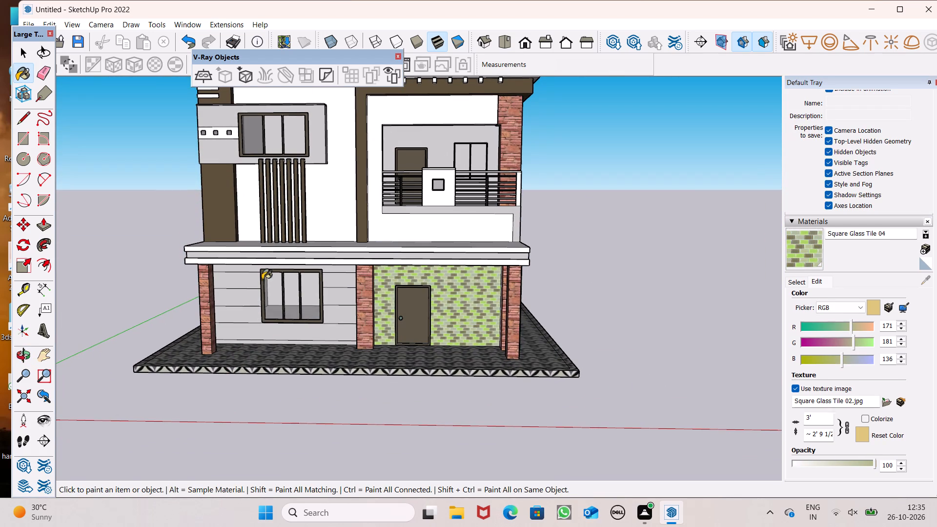
scroll(211, 326, "down", 5)
middle_click_drag(245, 381, 176, 422)
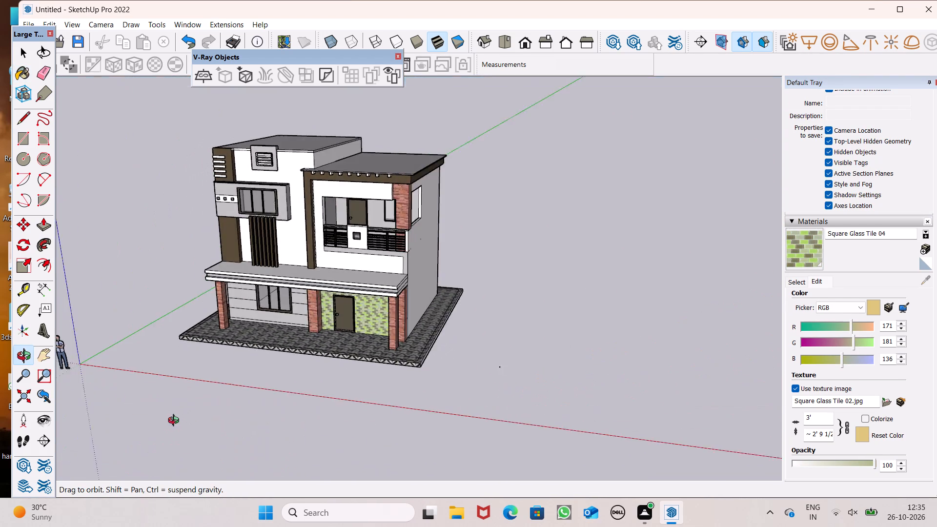
Choose Encaustic Tile Circular 01 from the Tile materials and paint the base slab's edge along the blank side wall beside the window.
middle_click_drag(176, 422, 639, 335)
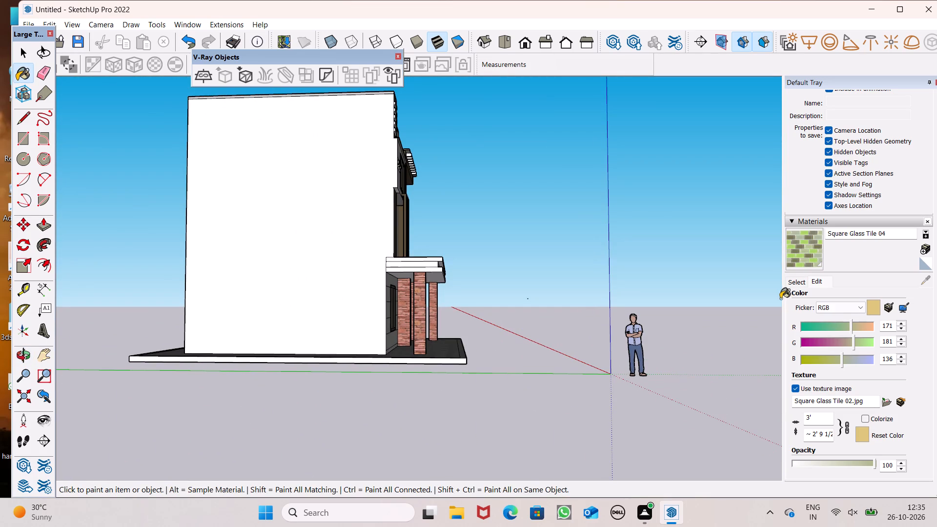
left_click(795, 282)
scroll(830, 354, "down", 2)
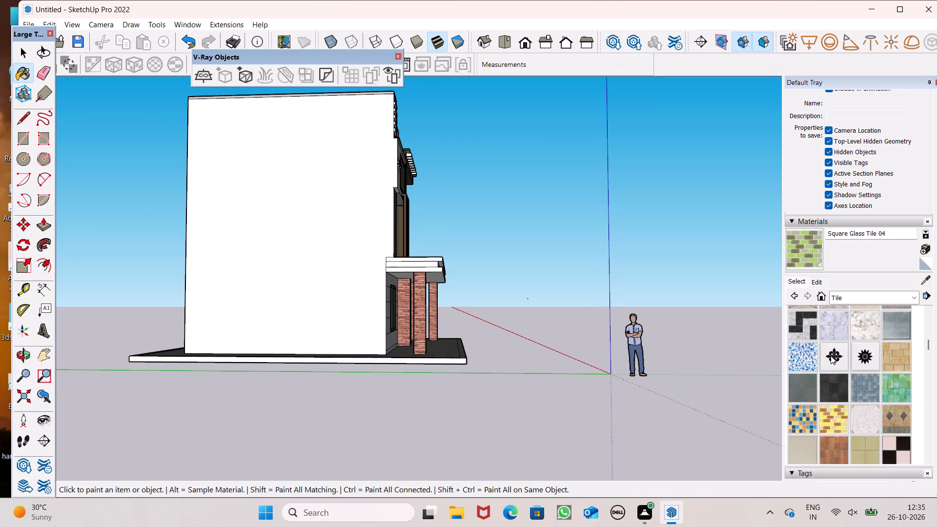
scroll(861, 376, "up", 4)
left_click(902, 373)
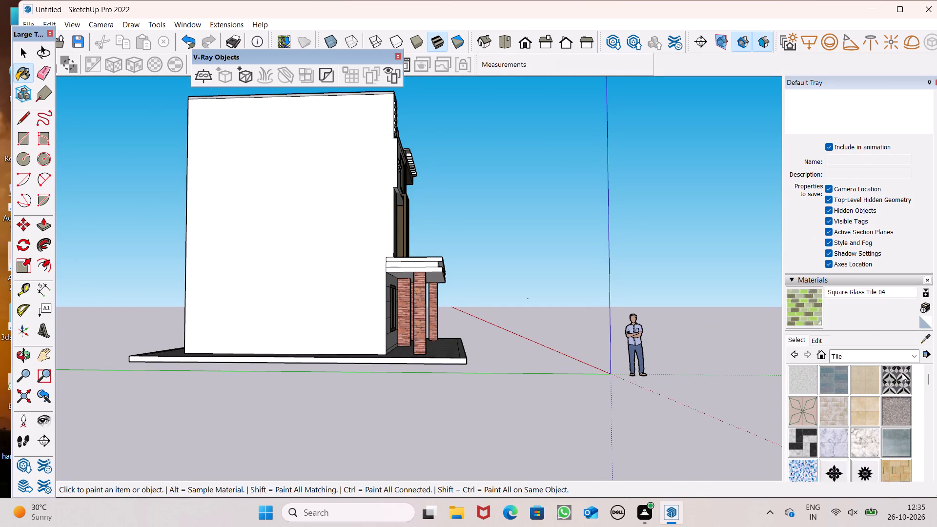
scroll(502, 370, "up", 5)
left_click_drag(425, 361, 431, 359)
scroll(474, 364, "down", 1)
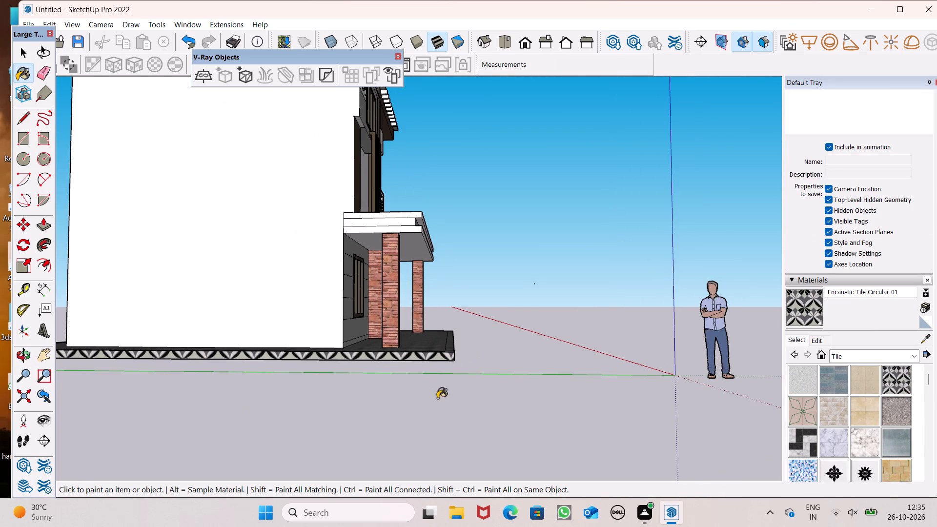
Paint the base slab's remaining white edges, on the door-side flank and at the rear of the house, with Encaustic Tile Circular 01.
middle_click_drag(451, 397, 298, 401)
scroll(298, 401, "up", 6)
middle_click_drag(620, 398, 0, 411)
scroll(400, 371, "up", 4)
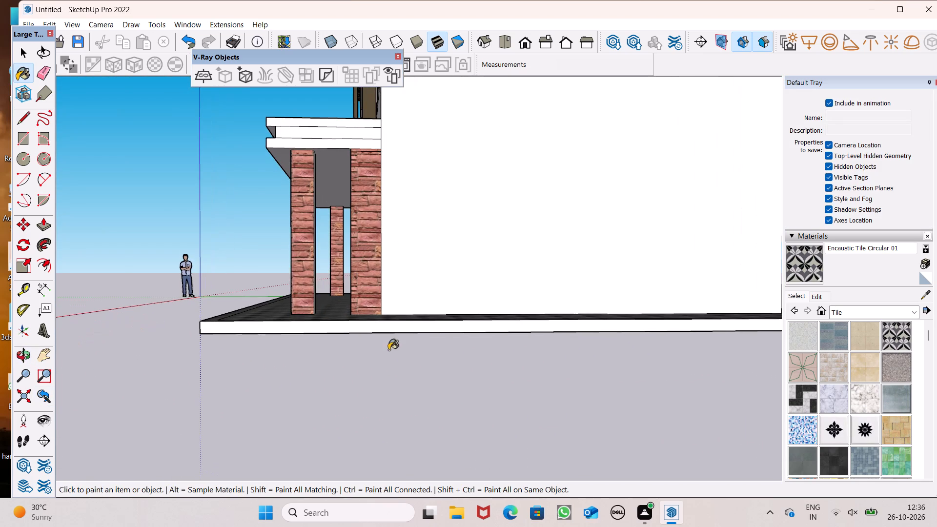
scroll(388, 350, "up", 1)
left_click(384, 325)
scroll(357, 291, "down", 5)
middle_click_drag(424, 345, 54, 351)
scroll(206, 312, "up", 4)
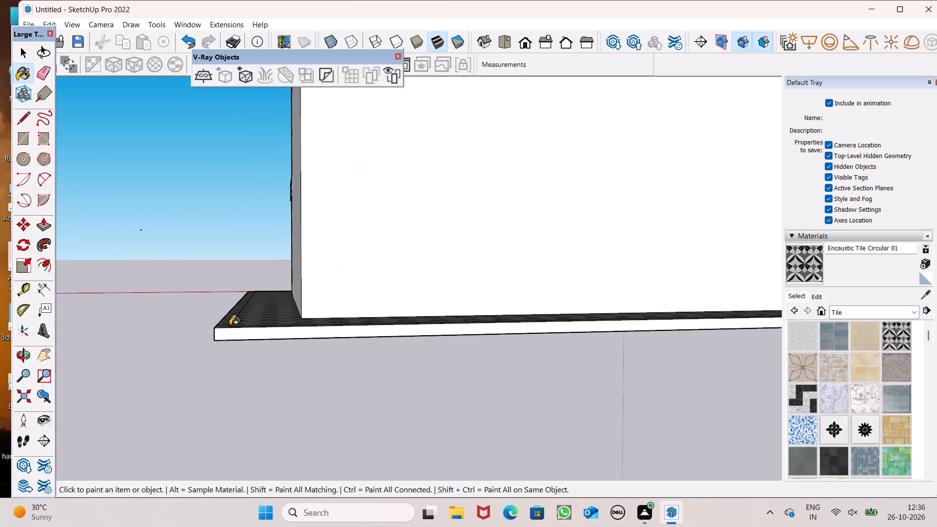
left_click(248, 337)
Review the house and its tiled base from an elevated front view and from a low front corner view.
scroll(243, 320, "down", 4)
middle_click_drag(164, 344, 726, 464)
scroll(605, 427, "down", 2)
middle_click_drag(752, 372, 900, 326)
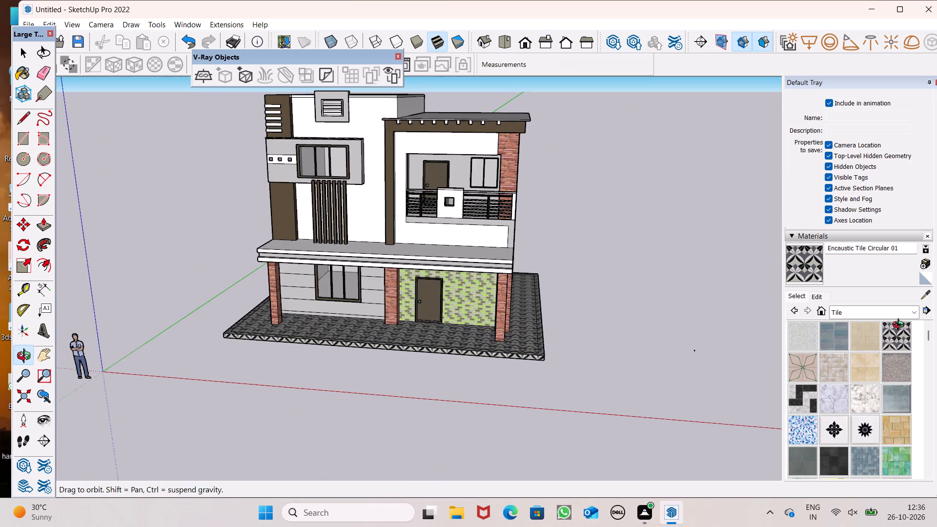
middle_click_drag(900, 326, 900, 325)
scroll(900, 325, "up", 1)
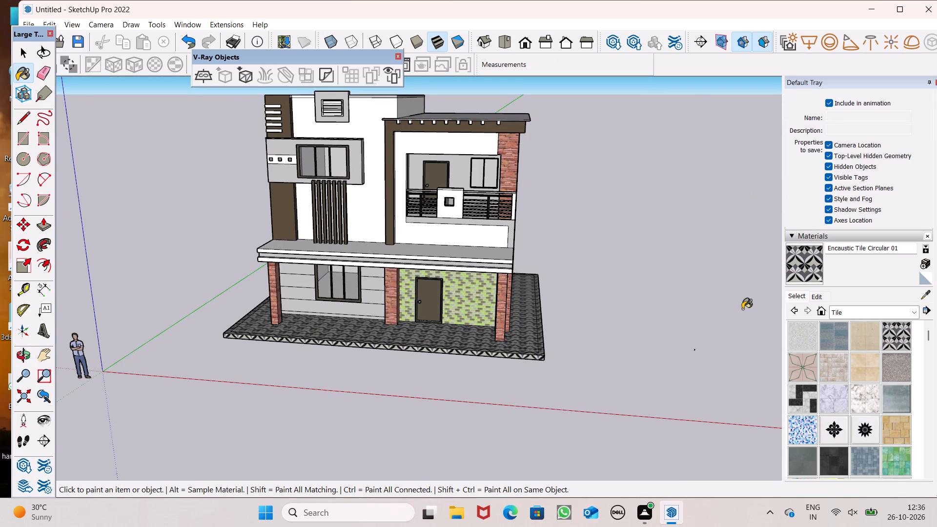
middle_click_drag(742, 309, 892, 225)
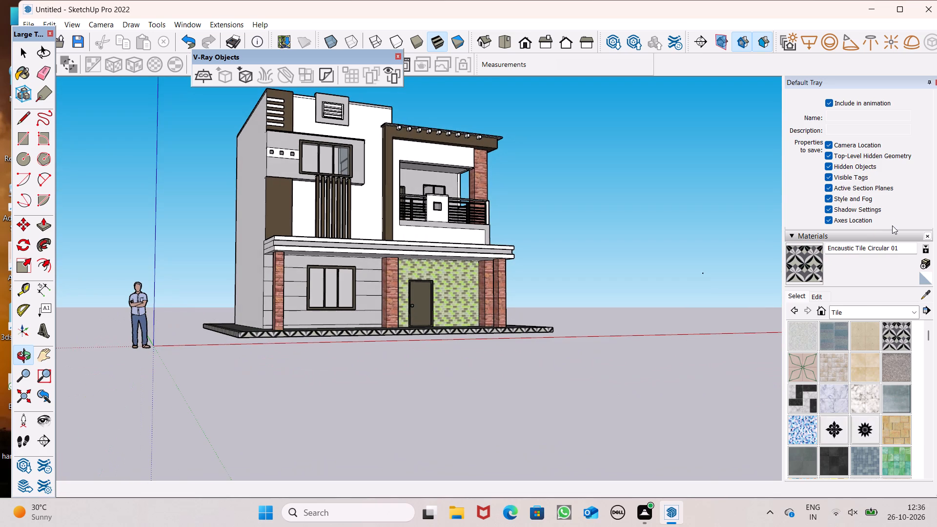
Choose Color M03 from the Colors materials and paint the recessed band along the front of the porch canopy.
scroll(892, 225, "up", 1)
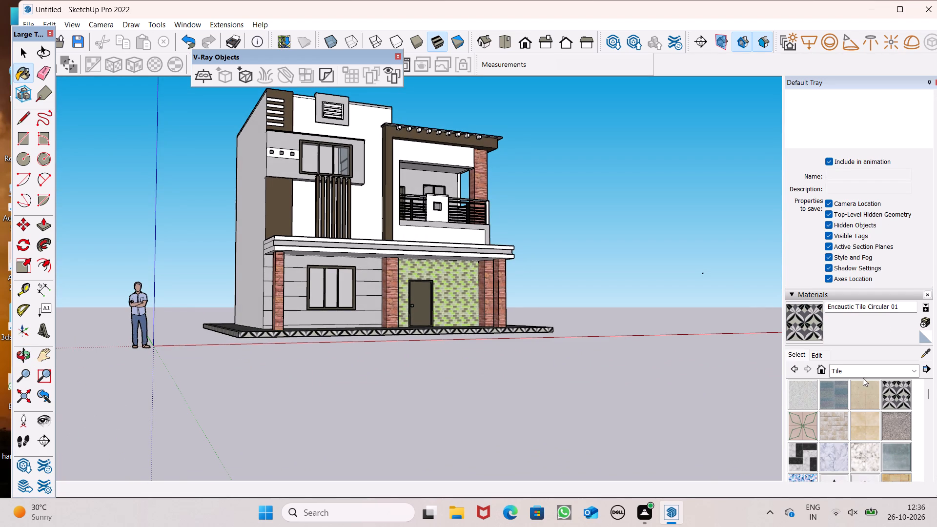
left_click(873, 366)
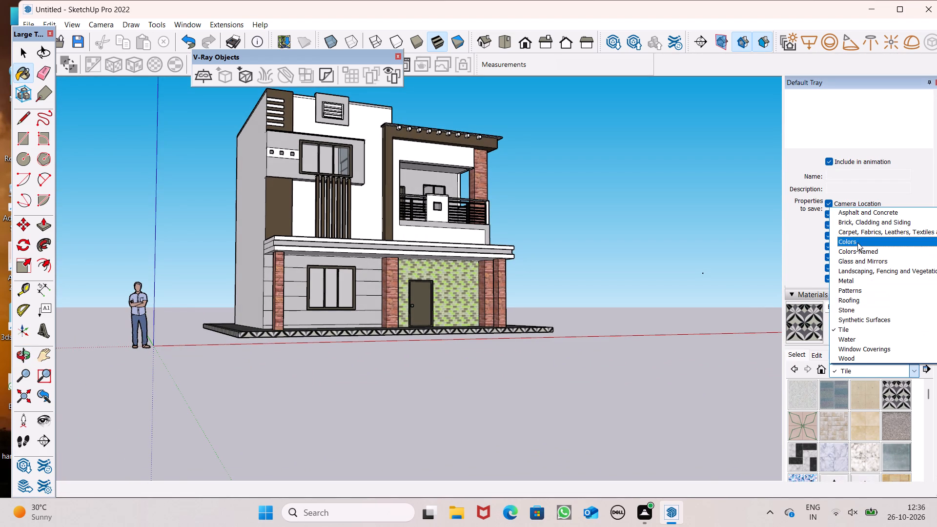
left_click(857, 243)
scroll(843, 404, "down", 8)
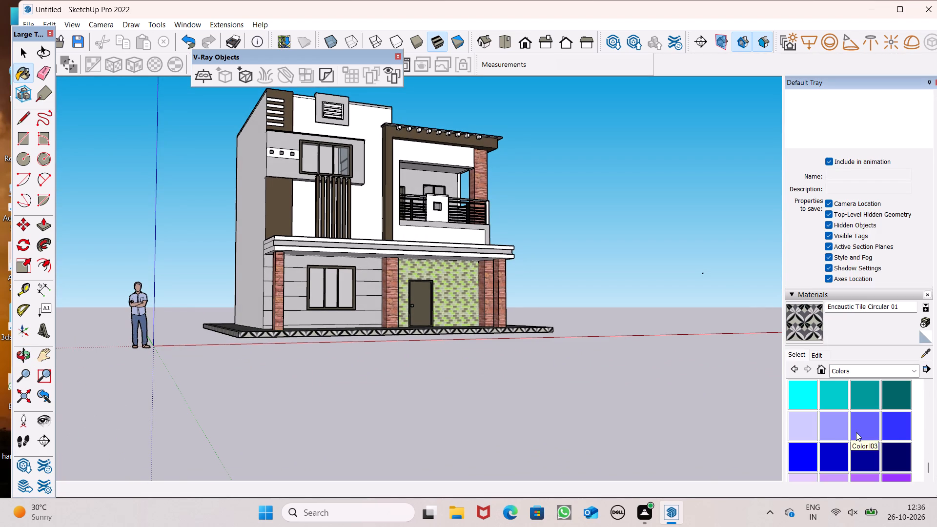
scroll(858, 435, "down", 4)
left_click(893, 446)
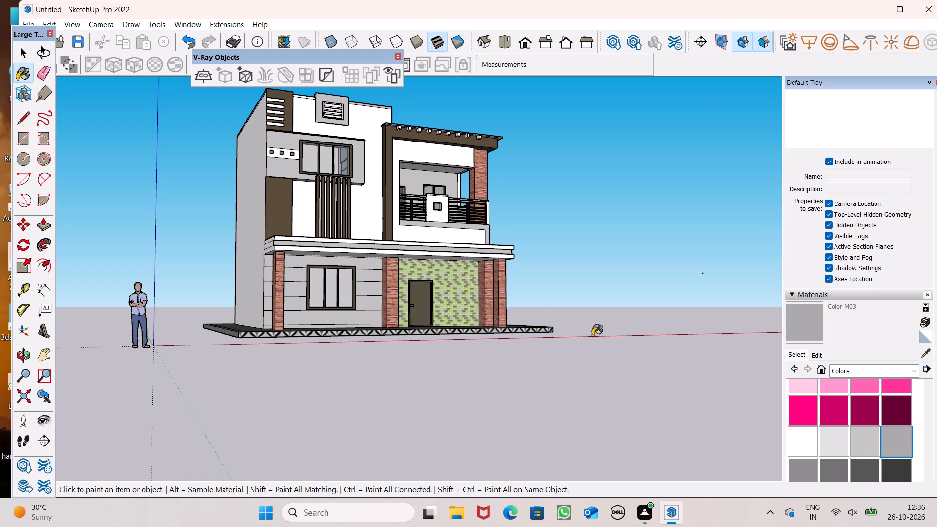
scroll(357, 196, "up", 6)
scroll(285, 295, "up", 6)
left_click(276, 293)
scroll(350, 268, "down", 4)
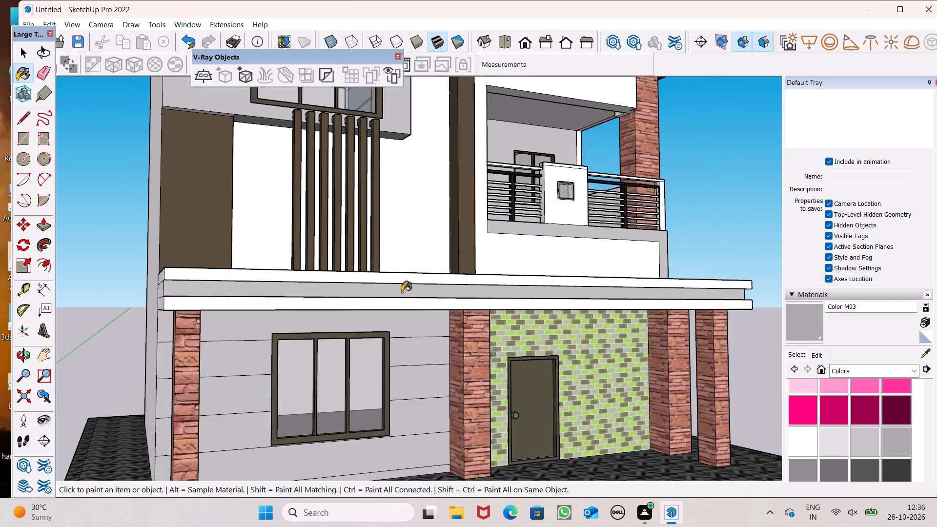
Paint the narrow border strip around the top of the tiled base with white Color M00.
middle_click_drag(477, 324, 326, 347)
scroll(342, 279, "down", 4)
scroll(403, 291, "down", 4)
middle_click_drag(408, 360, 407, 320)
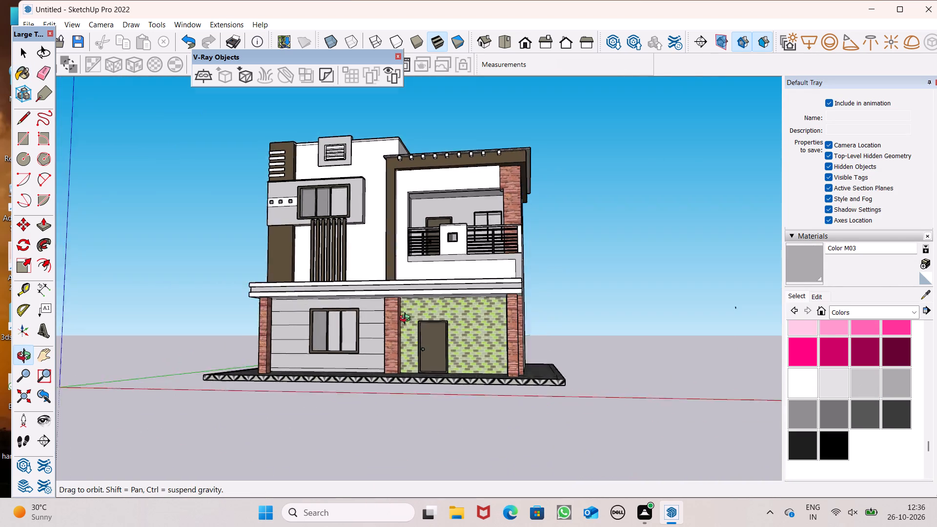
middle_click_drag(407, 320, 477, 482)
scroll(430, 417, "down", 2)
scroll(392, 436, "up", 6)
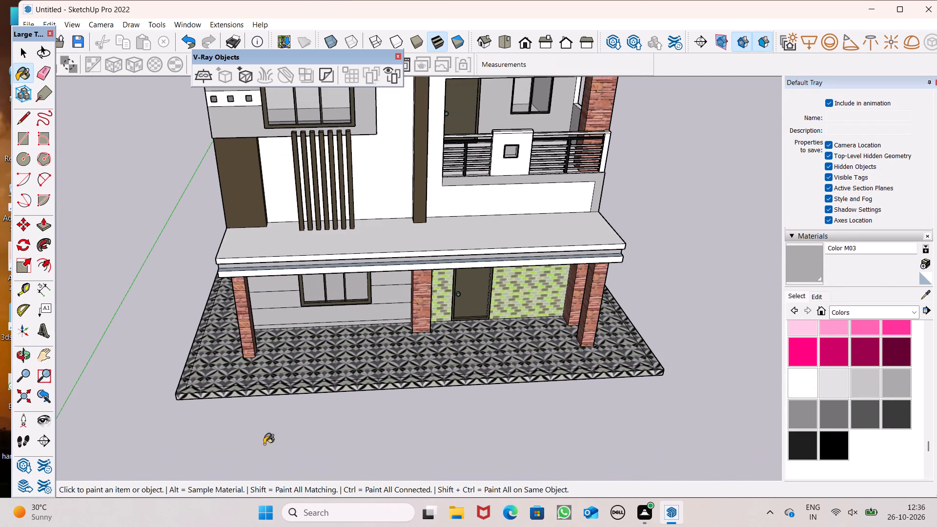
scroll(286, 404, "down", 3)
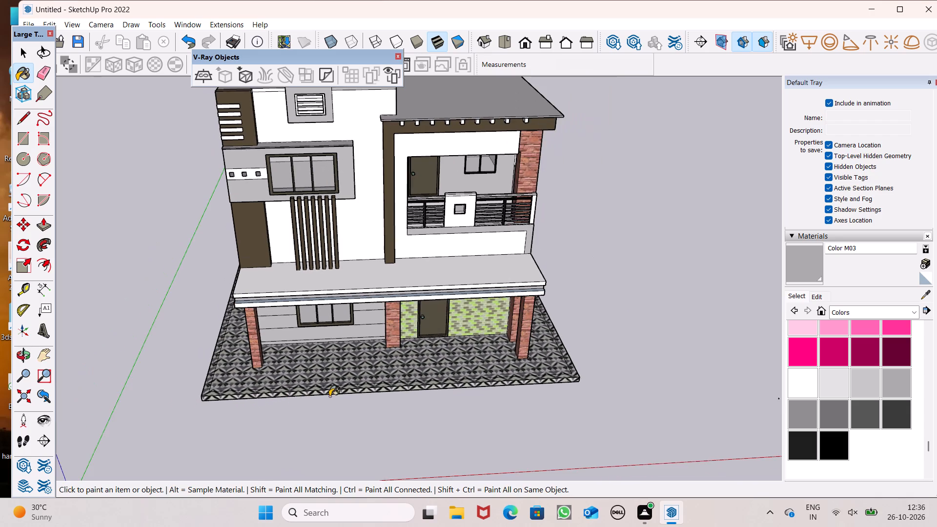
middle_click_drag(330, 396, 329, 418)
left_click(805, 390)
scroll(673, 385, "up", 3)
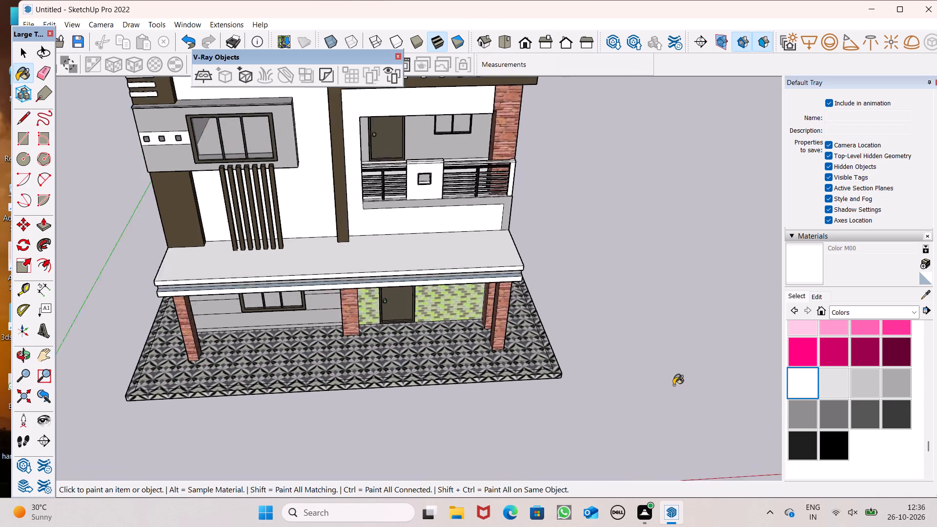
scroll(673, 385, "up", 3)
scroll(471, 359, "up", 4)
left_click(537, 365)
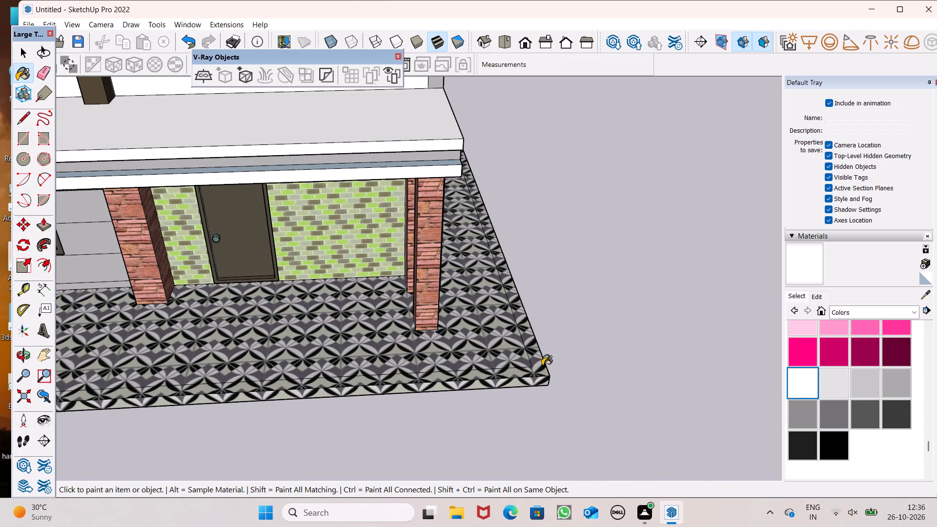
scroll(550, 364, "down", 7)
scroll(672, 372, "down", 3)
middle_click_drag(674, 374, 670, 401)
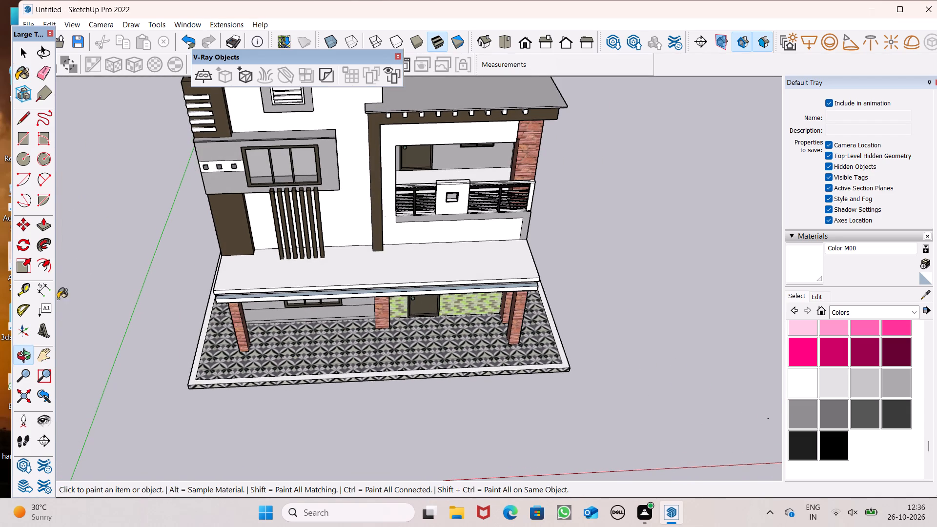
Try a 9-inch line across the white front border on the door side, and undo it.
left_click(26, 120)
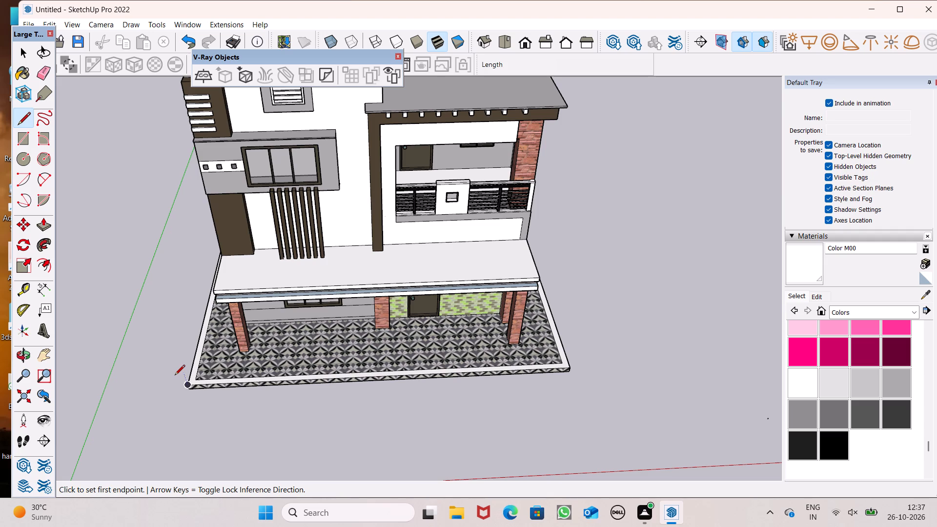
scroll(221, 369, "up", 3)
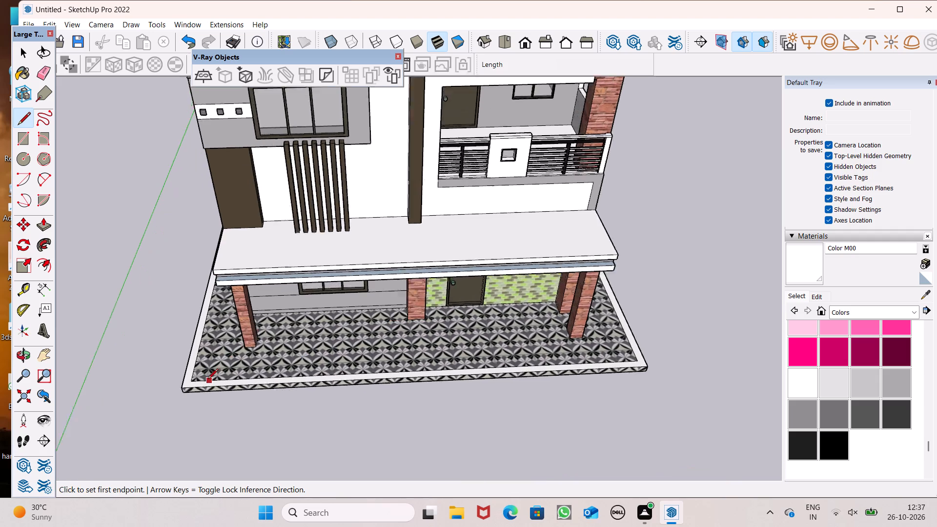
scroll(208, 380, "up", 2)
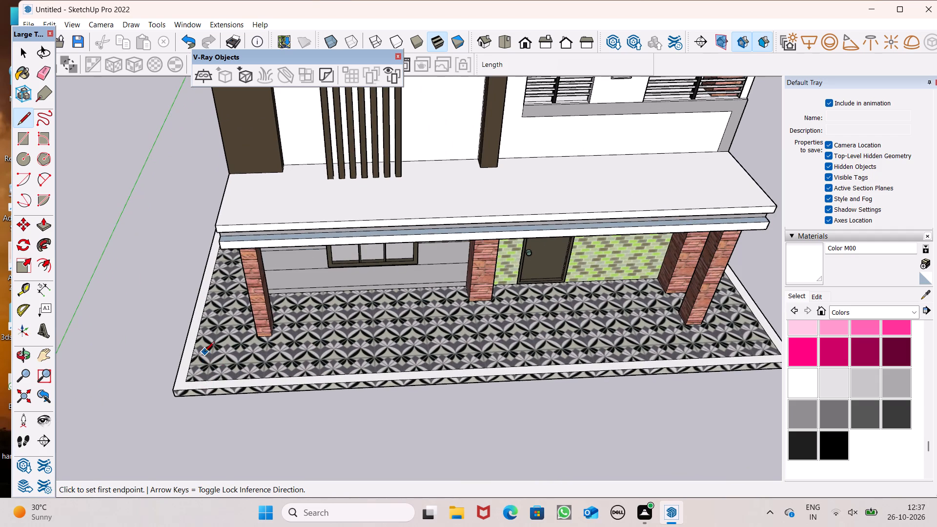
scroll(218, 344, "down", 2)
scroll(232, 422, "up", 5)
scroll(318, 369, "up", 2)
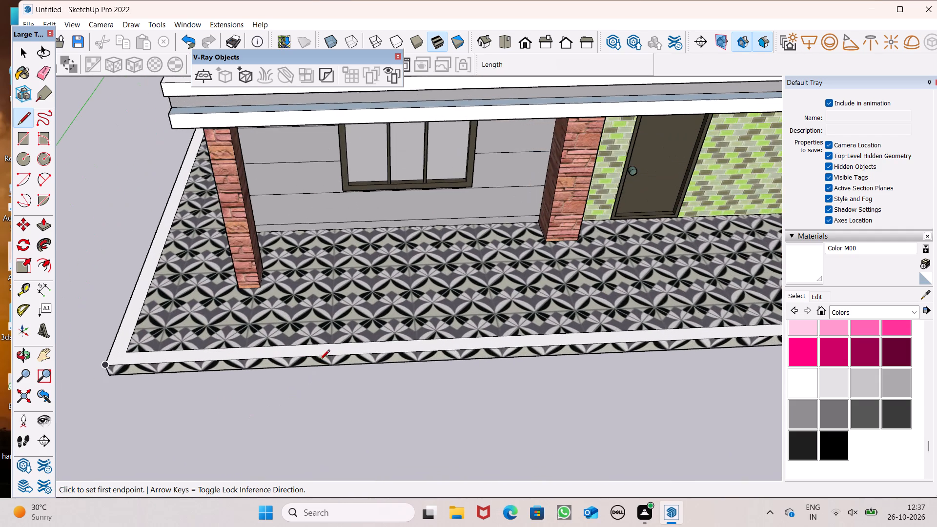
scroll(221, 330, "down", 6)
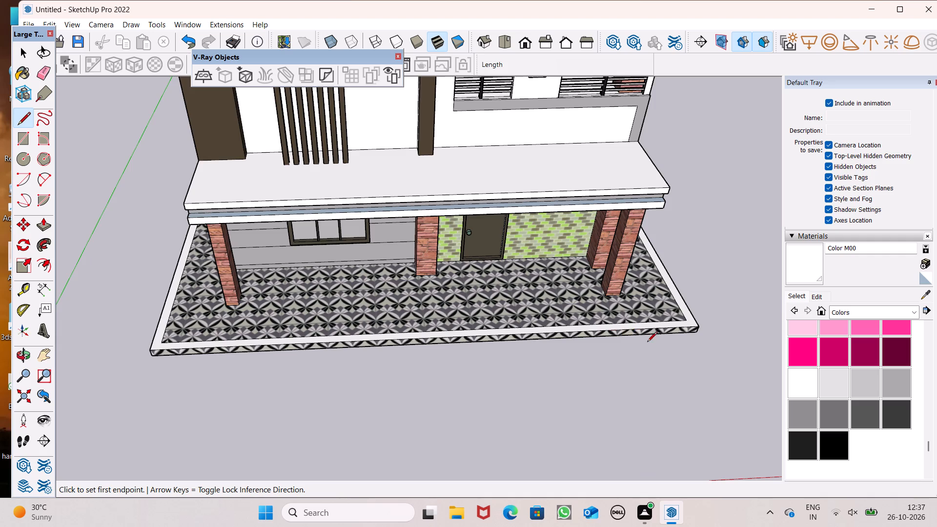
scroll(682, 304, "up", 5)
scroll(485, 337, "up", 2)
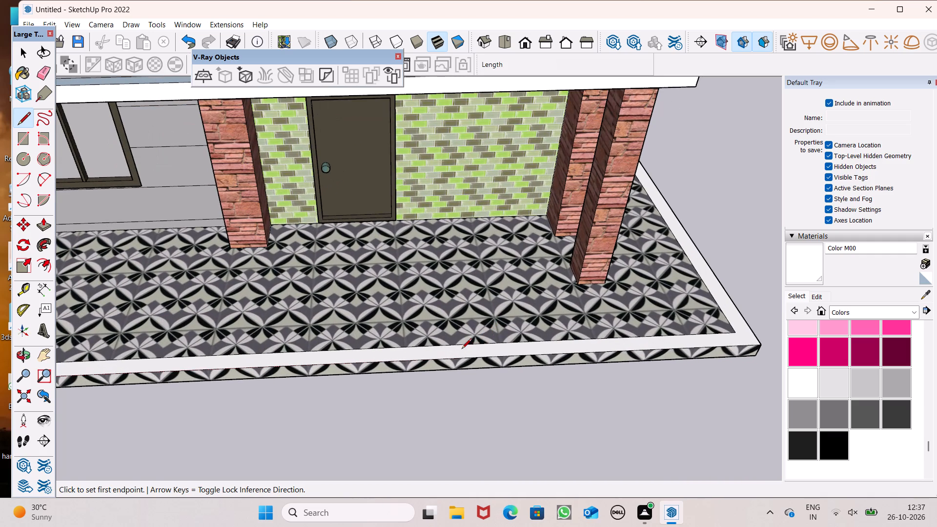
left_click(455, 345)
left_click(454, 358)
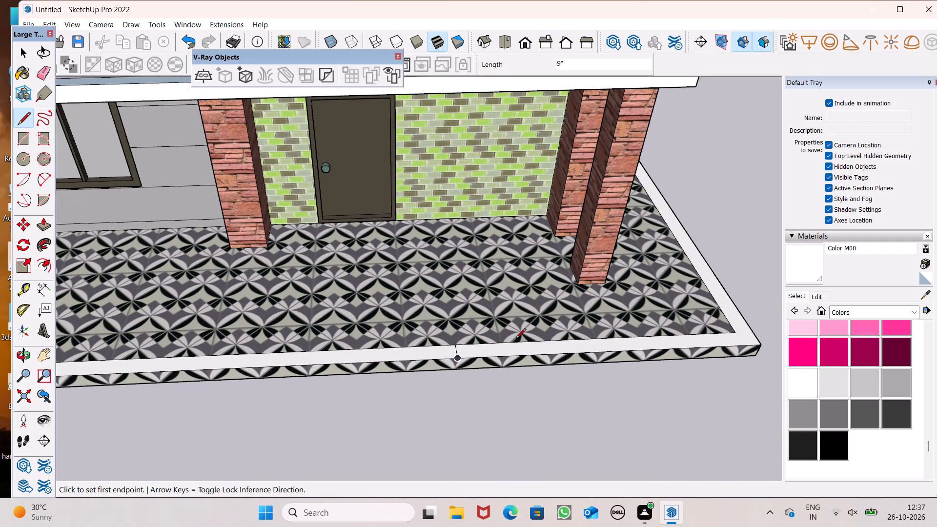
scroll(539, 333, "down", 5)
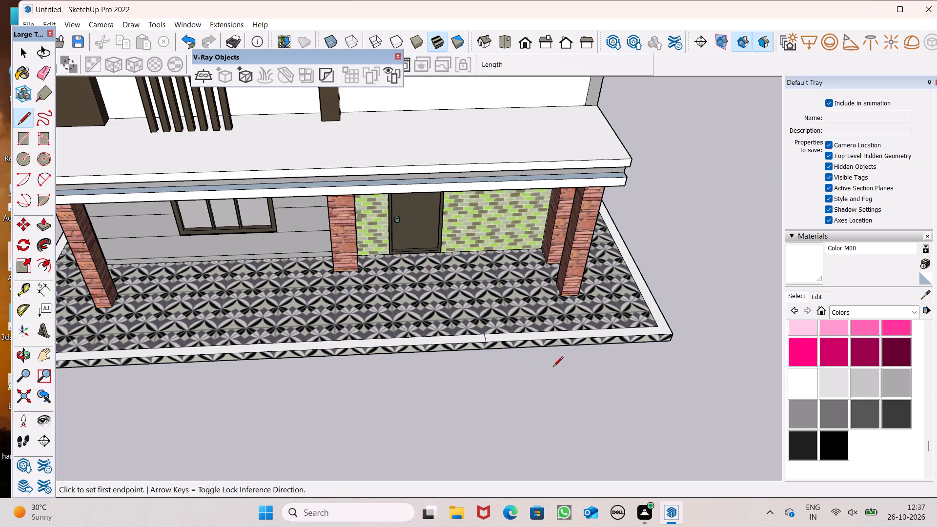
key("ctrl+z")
Draw two 9-inch lines across the white front border, one between the door and the end pillar, one before the middle pillar.
left_click(501, 331)
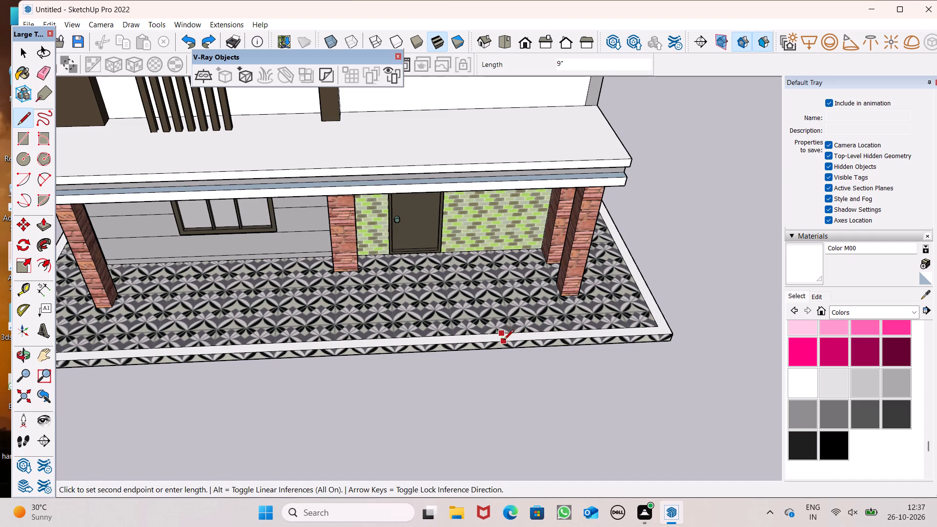
left_click(504, 341)
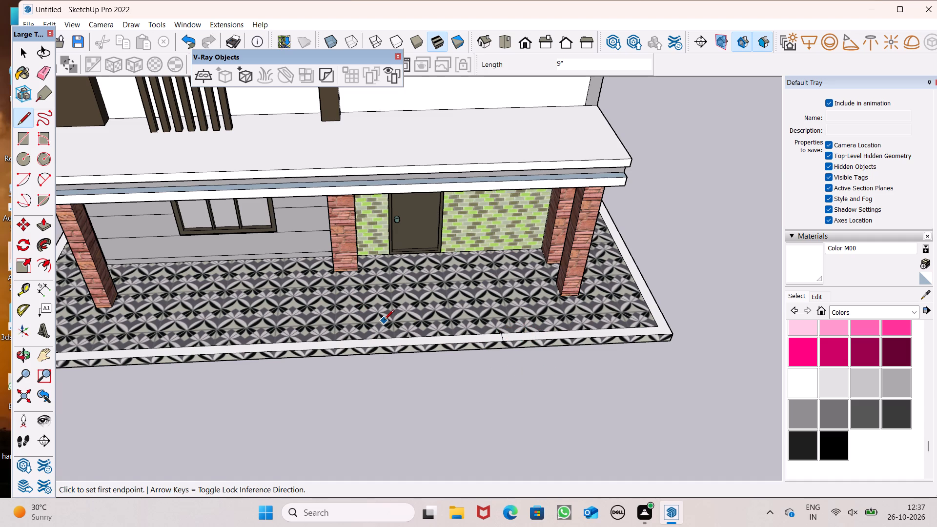
scroll(378, 319, "up", 3)
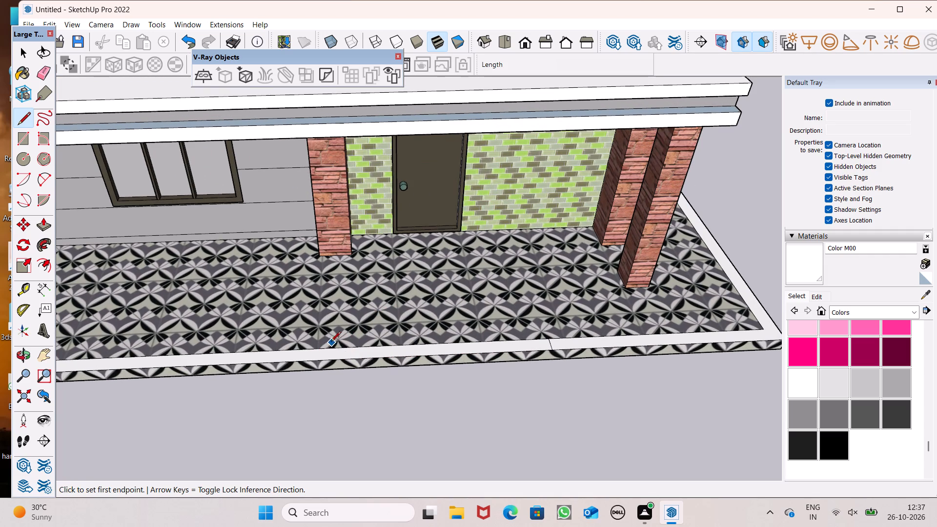
left_click(317, 349)
left_click(323, 360)
scroll(380, 309, "down", 4)
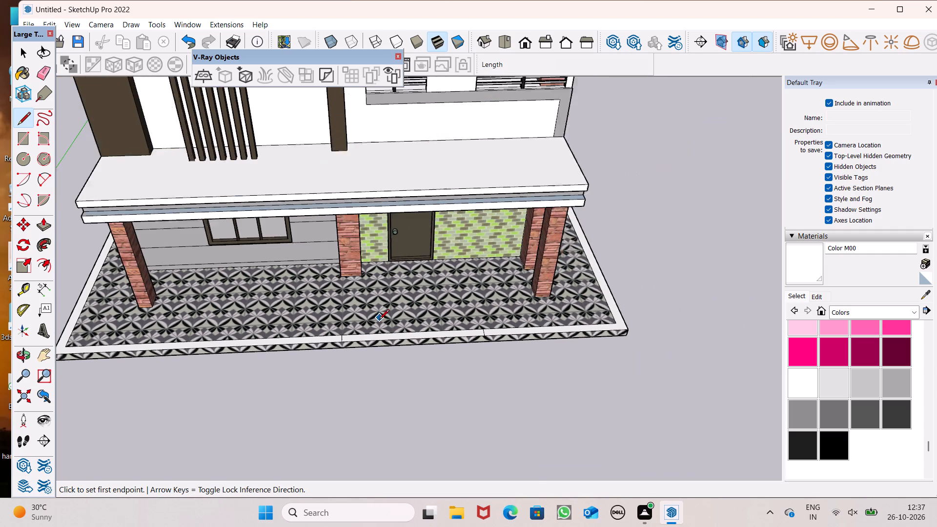
scroll(379, 320, "down", 2)
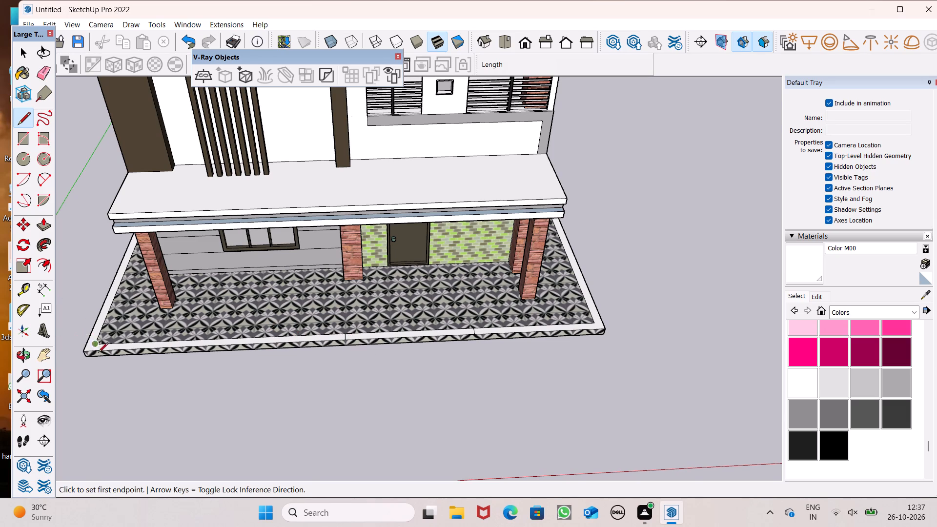
Draw two 9-inch lines across the white front border, one to each side of the window-side pillar.
scroll(155, 369, "up", 5)
scroll(78, 330, "up", 4)
left_click(156, 332)
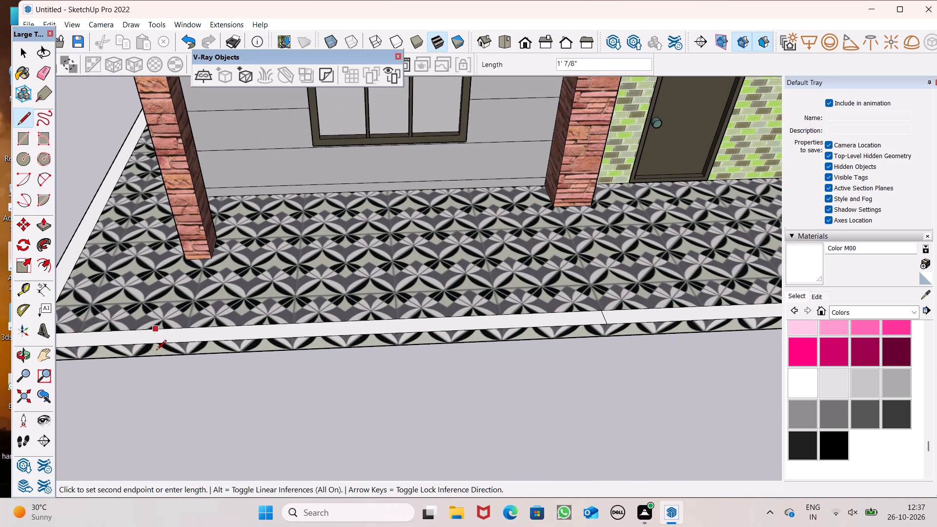
left_click(155, 345)
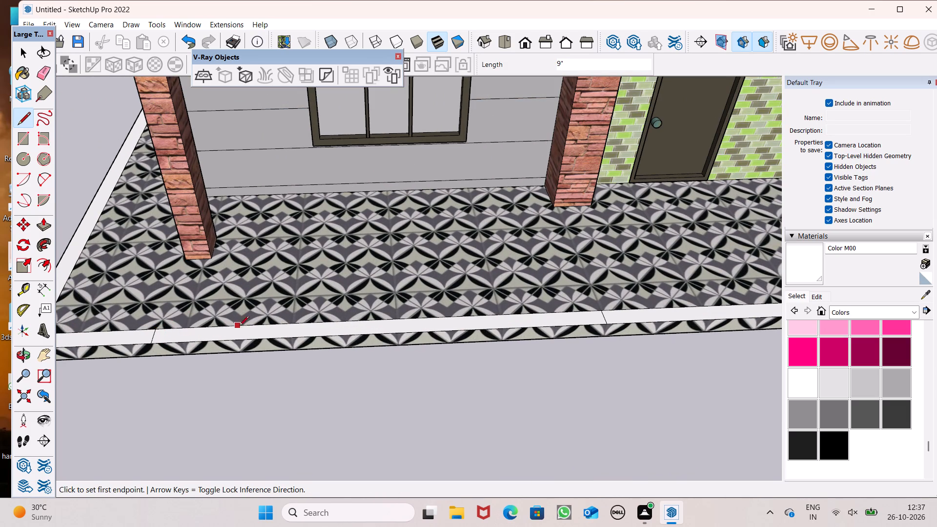
left_click(246, 329)
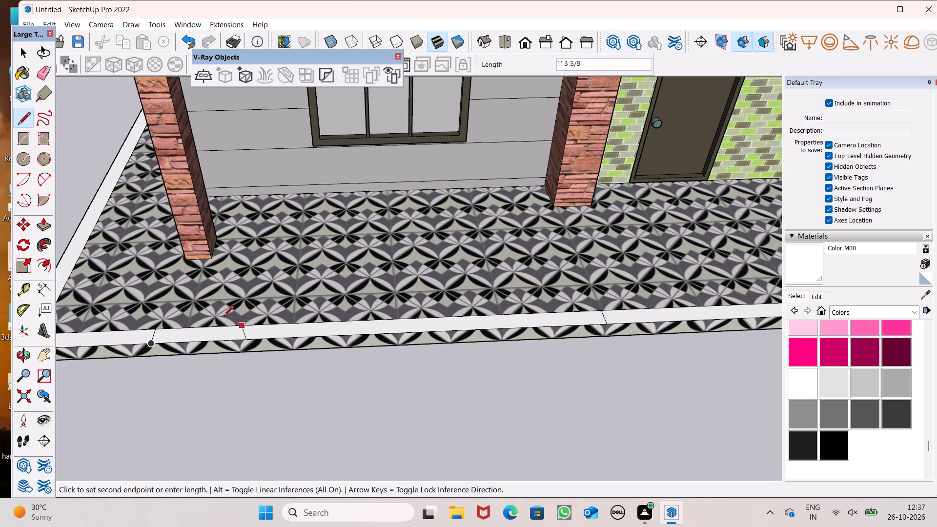
scroll(242, 332, "up", 9)
left_click(253, 321)
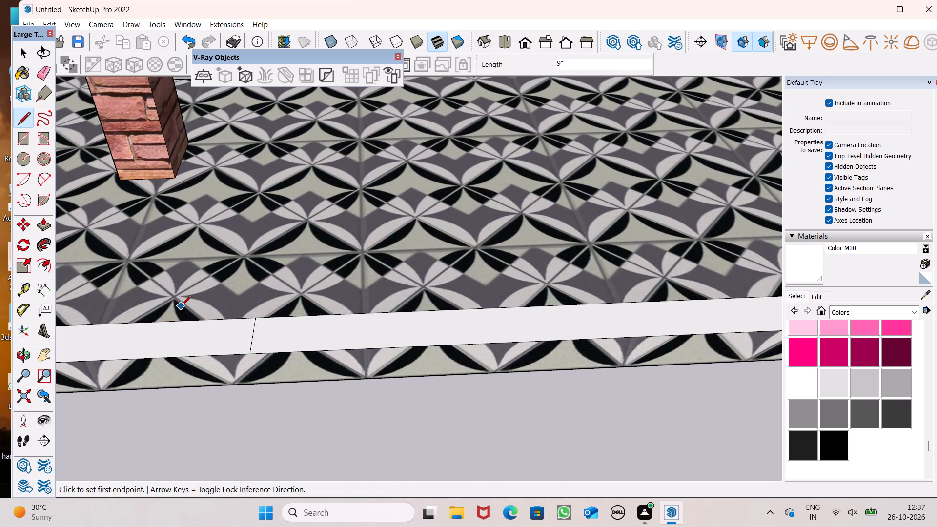
Draw another line across the white front border, a short way toward the door from the middle pillar's line.
scroll(182, 306, "down", 8)
scroll(293, 241, "down", 5)
scroll(412, 237, "down", 5)
scroll(432, 258, "up", 5)
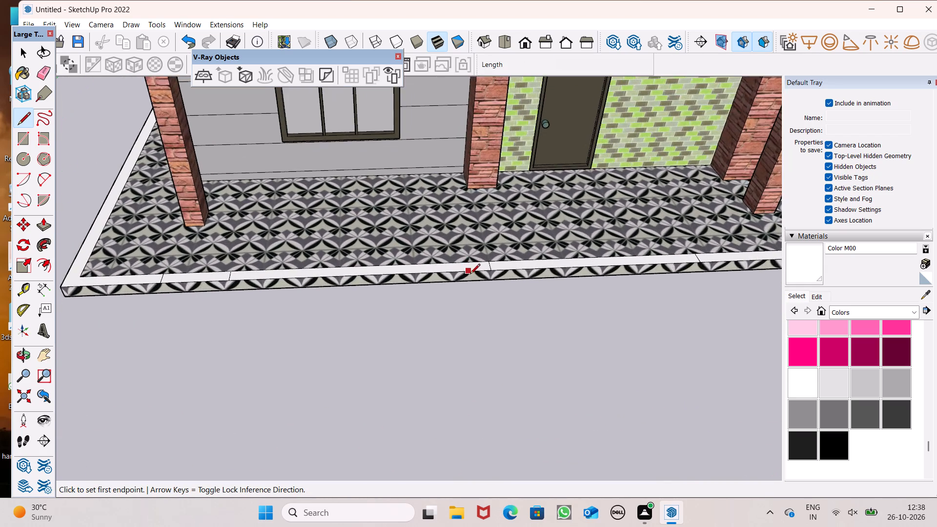
scroll(471, 275, "up", 6)
scroll(393, 258, "down", 7)
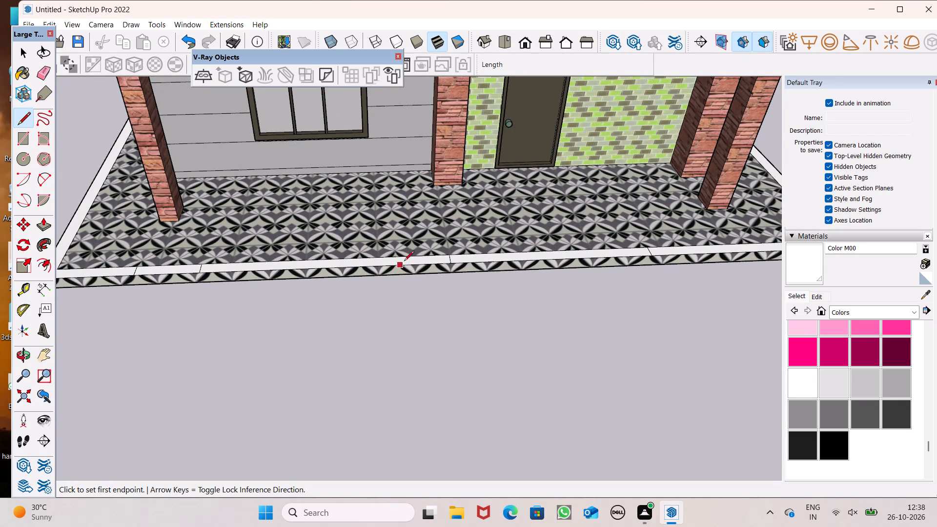
scroll(493, 254, "up", 5)
scroll(428, 261, "up", 7)
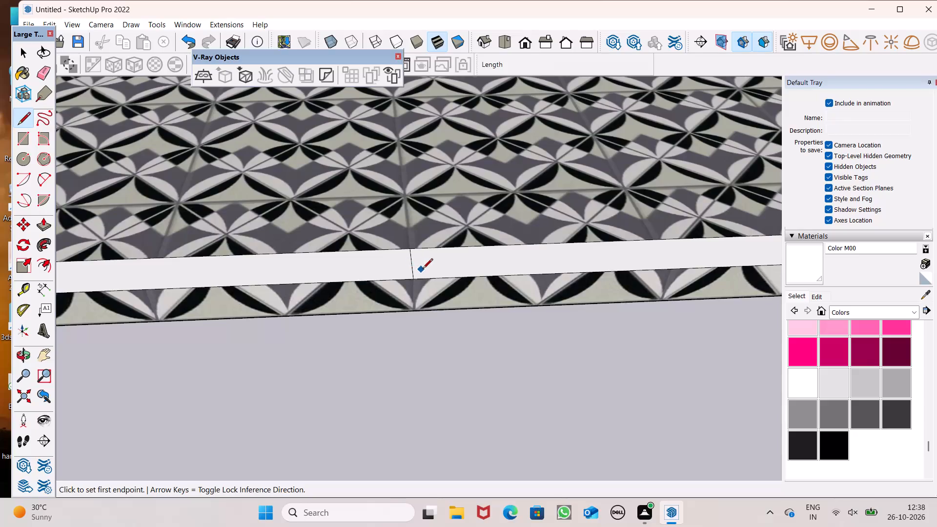
left_click(492, 248)
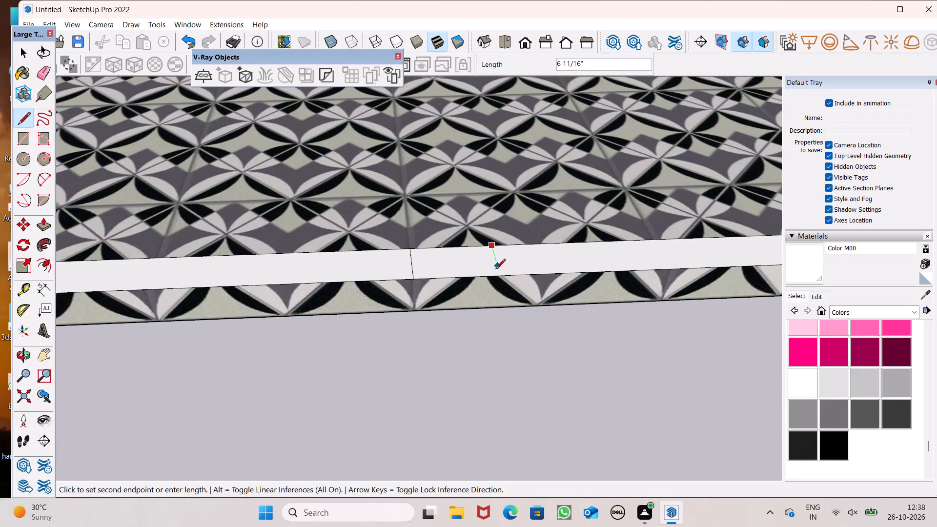
left_click(496, 276)
scroll(468, 262, "down", 18)
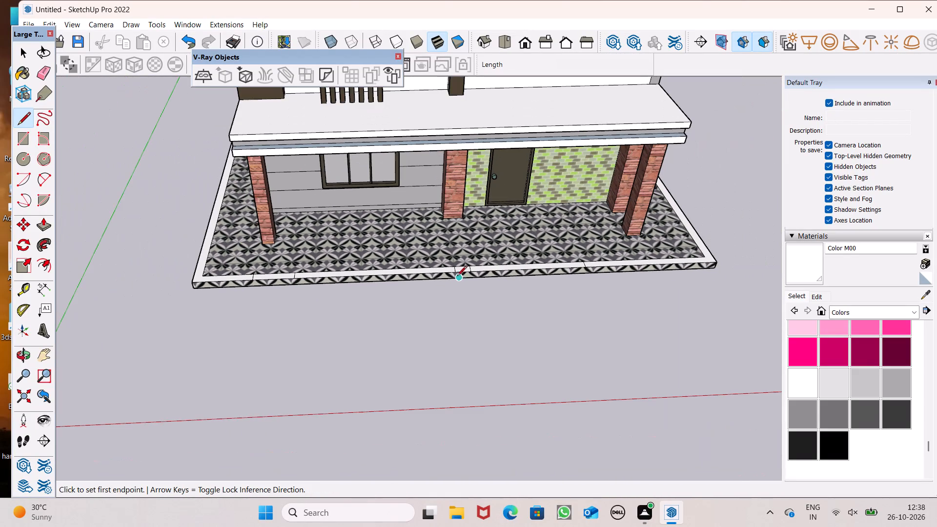
Push/Pull the white border section running around the door-side front corner up 6' into a boundary wall.
left_click(42, 223)
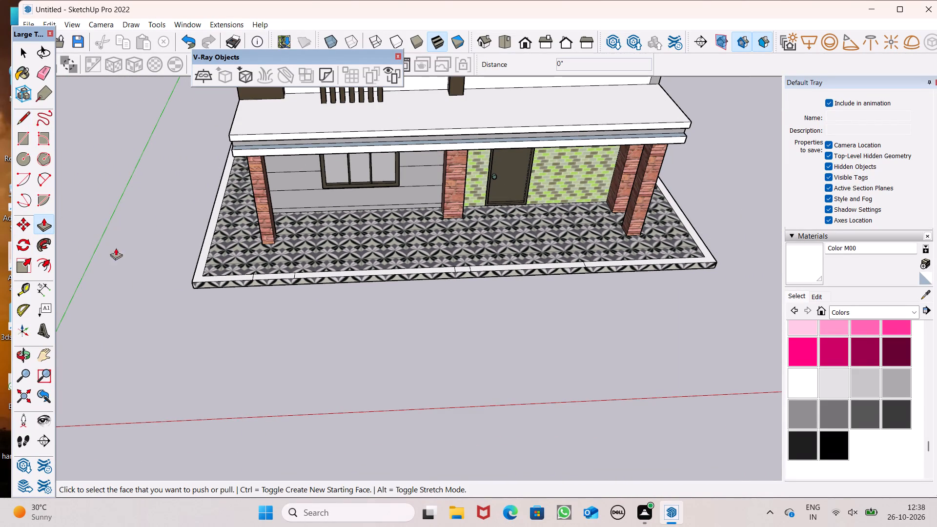
scroll(220, 298, "down", 6)
scroll(403, 268, "up", 7)
scroll(480, 295, "down", 3)
middle_click_drag(545, 318, 525, 362)
scroll(525, 362, "up", 1)
scroll(553, 295, "up", 4)
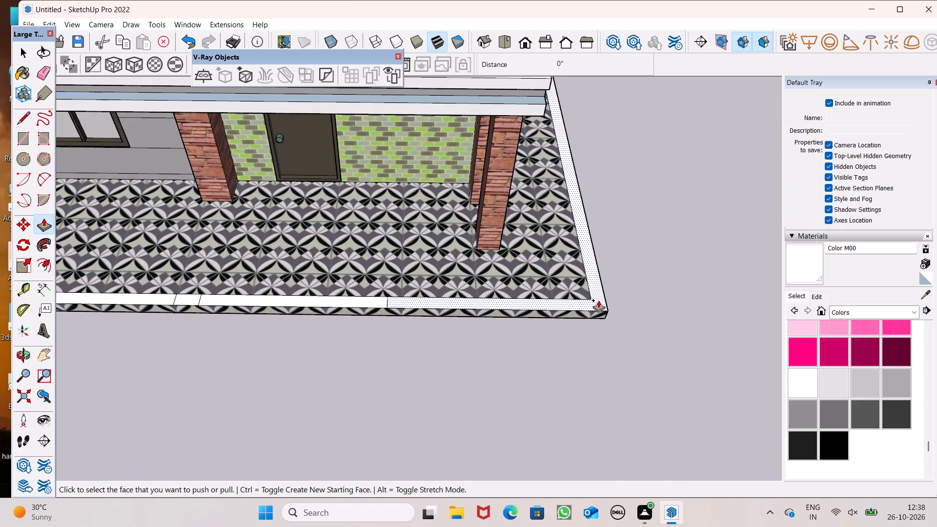
left_click_drag(598, 300, 602, 230)
type("6'")
left_click_drag(602, 230, 602, 231)
key("Return")
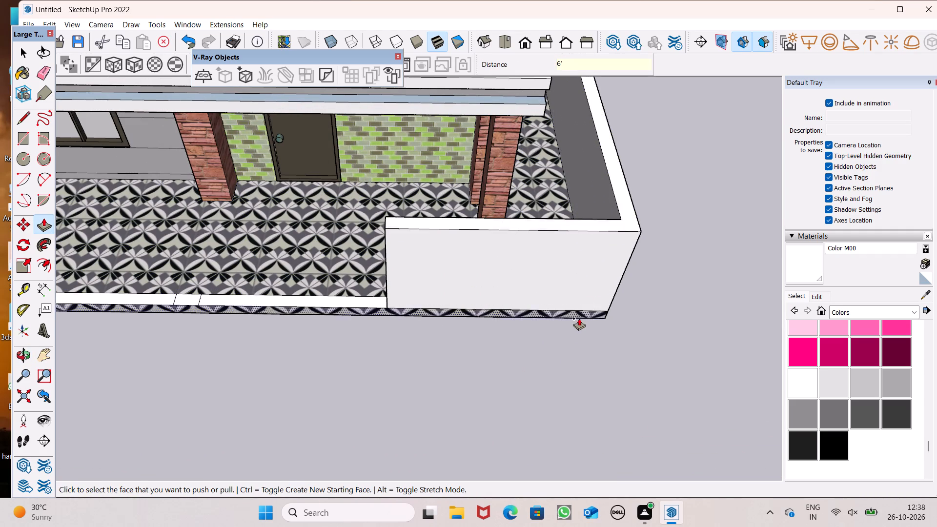
Raise the white border section in front of the door to match the 6' boundary wall.
scroll(576, 327, "down", 4)
scroll(327, 275, "up", 2)
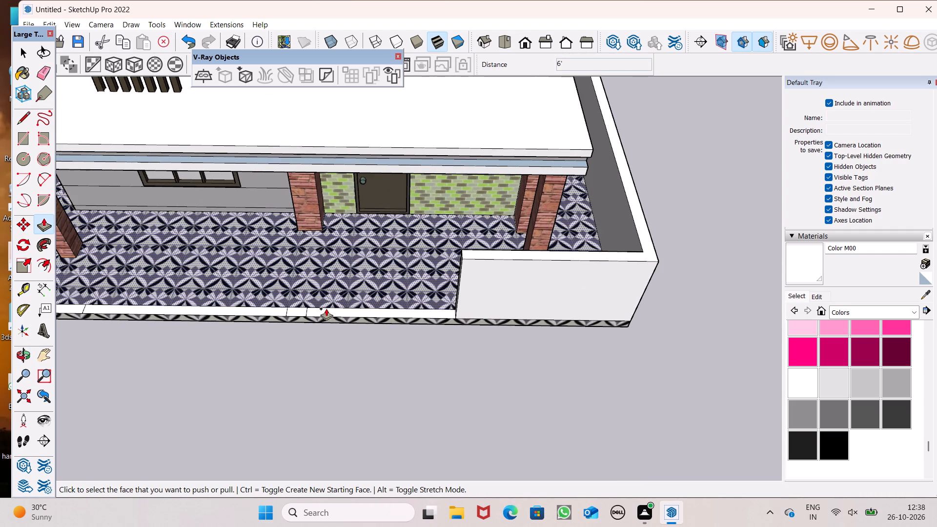
left_click_drag(324, 313, 522, 253)
scroll(695, 282, "down", 6)
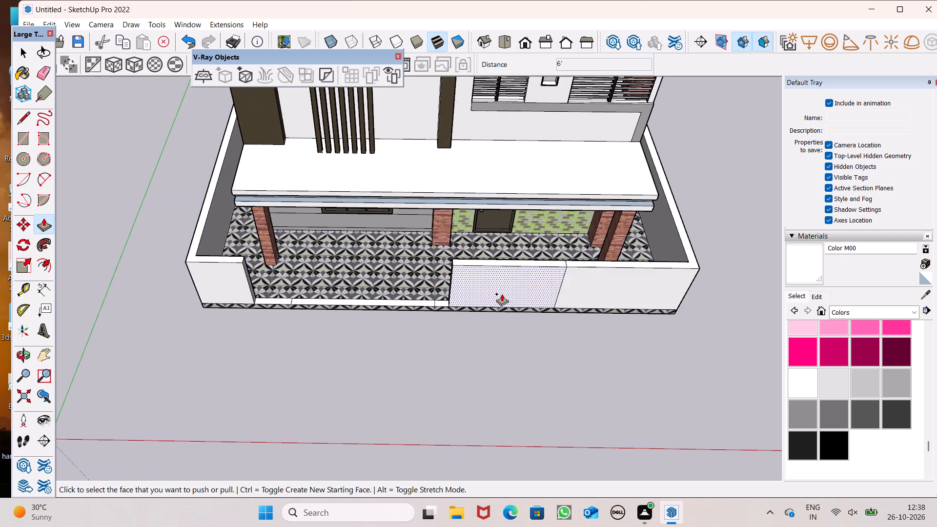
Raise the front border section at the window-side pillar into a post about 7' 1" high, undoing the last extra push.
scroll(334, 287, "up", 6)
left_click_drag(252, 308, 202, 237)
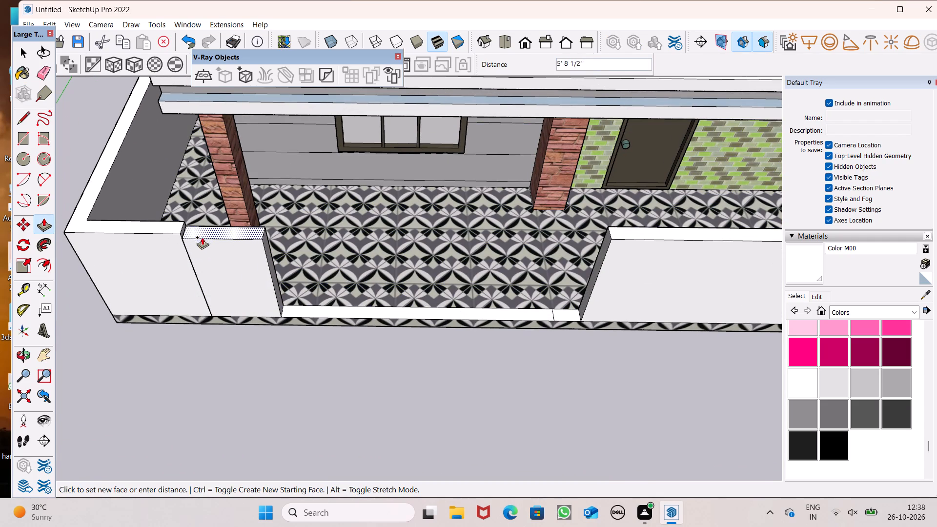
left_click_drag(202, 237, 191, 217)
left_click_drag(191, 217, 190, 212)
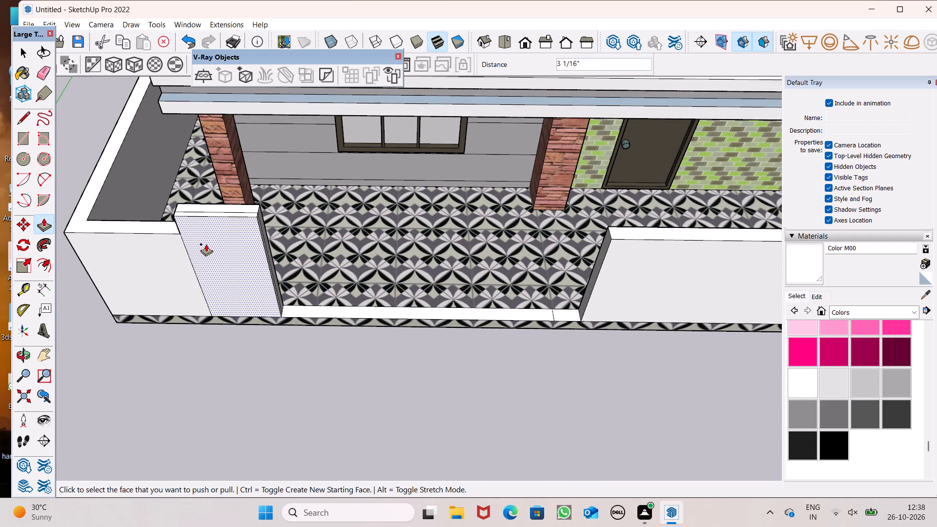
key("ctrl+z")
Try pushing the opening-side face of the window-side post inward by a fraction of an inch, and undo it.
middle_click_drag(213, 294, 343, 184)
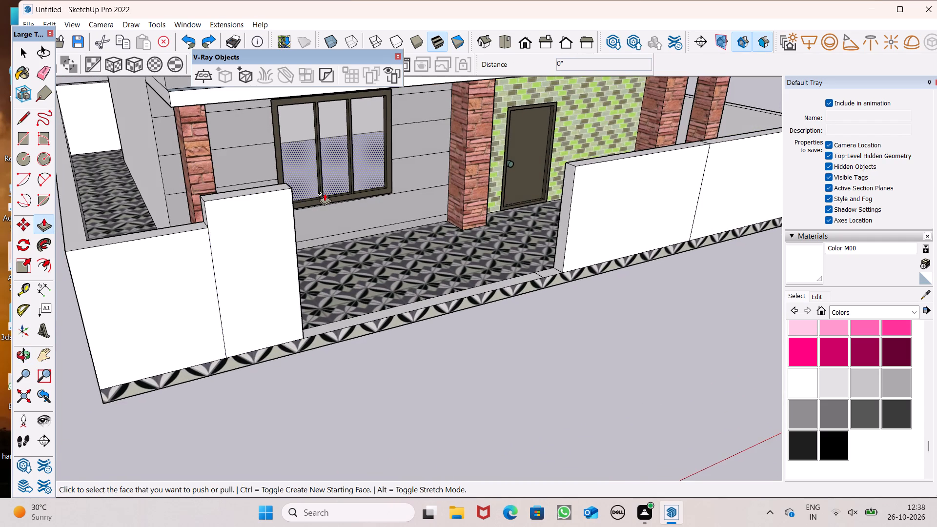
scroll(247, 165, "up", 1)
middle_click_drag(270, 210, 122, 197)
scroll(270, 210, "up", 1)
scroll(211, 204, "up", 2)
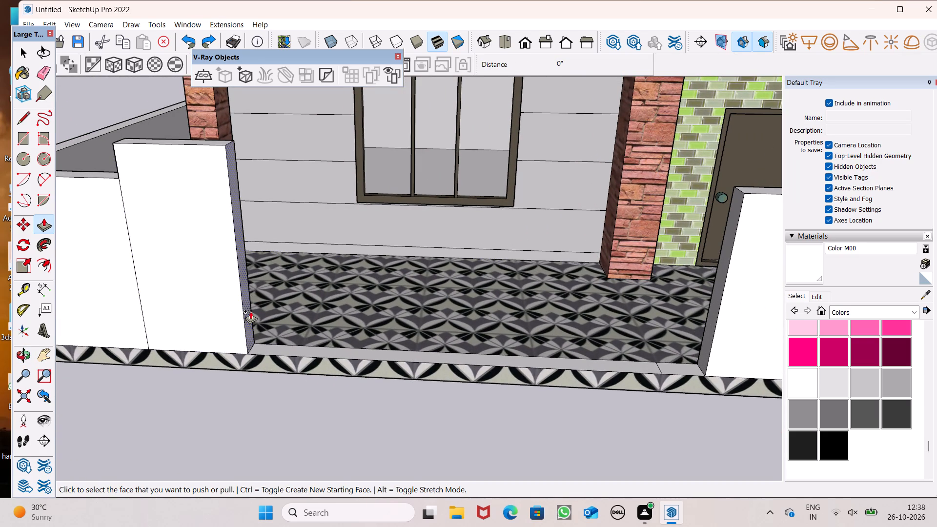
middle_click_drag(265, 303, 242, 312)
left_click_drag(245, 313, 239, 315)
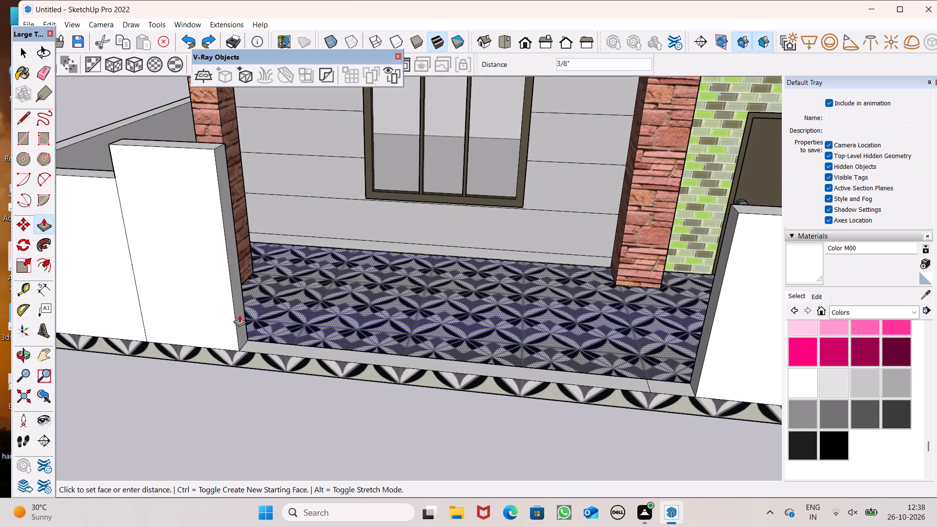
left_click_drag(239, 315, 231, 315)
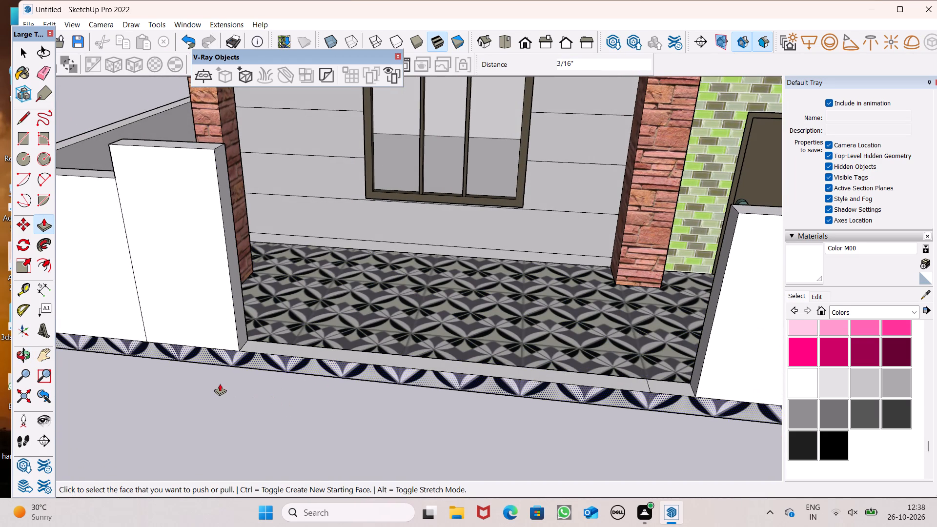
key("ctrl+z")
Push the opening-side face of the window-side post inward about 9 1/8" to narrow it.
left_click_drag(242, 308, 227, 308)
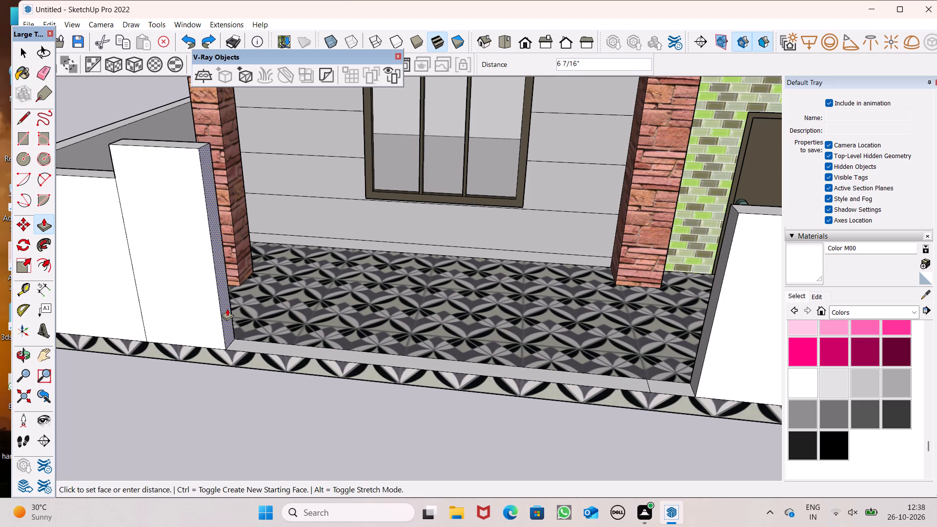
left_click_drag(227, 308, 221, 310)
Raise the small border section on the door side of the opening to the window-side post's height, about 7' 1".
scroll(196, 256, "down", 2)
middle_click_drag(335, 345, 394, 427)
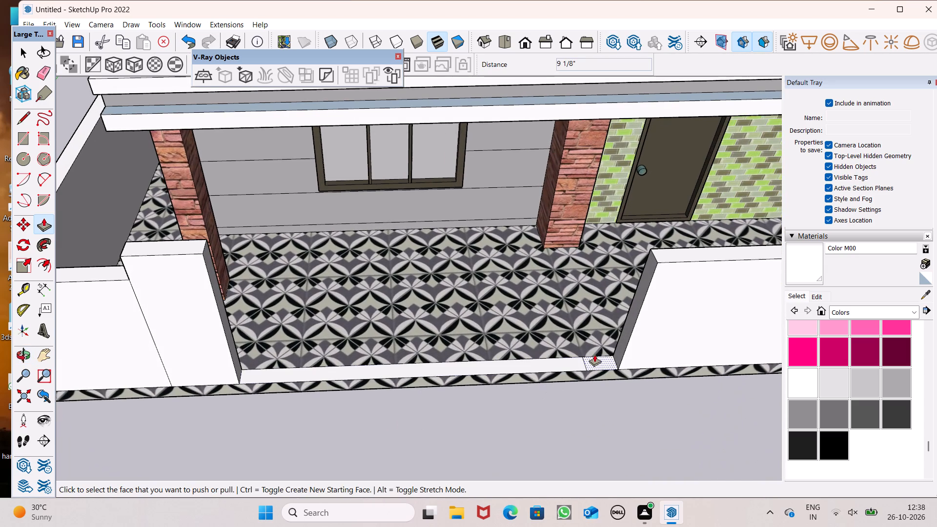
left_click_drag(596, 362, 594, 331)
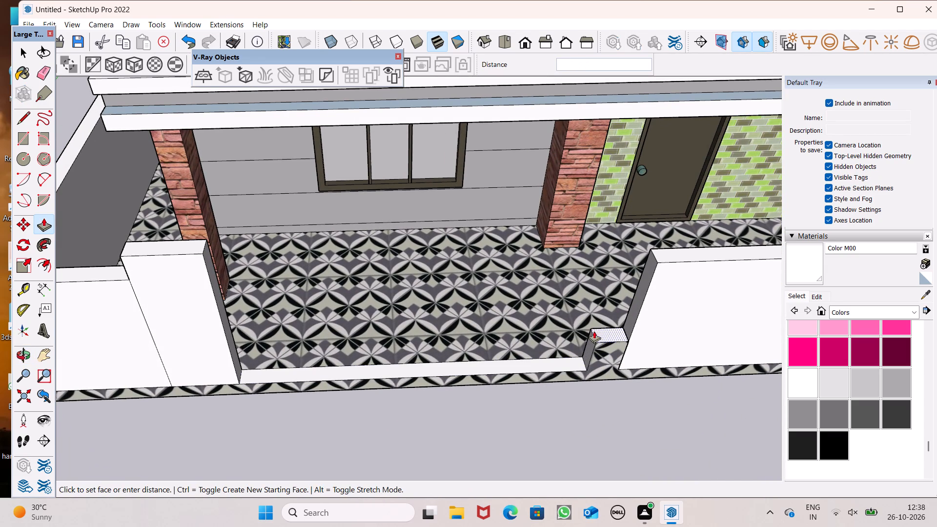
left_click_drag(594, 331, 196, 238)
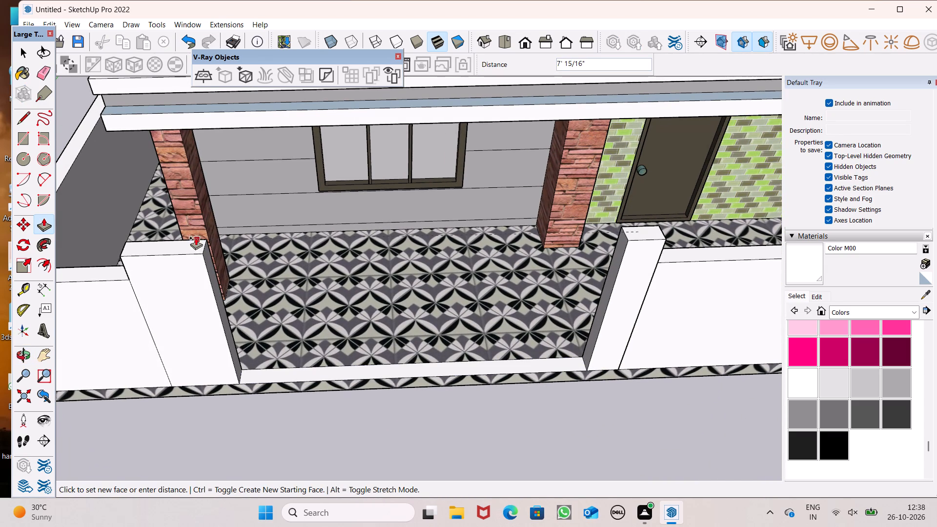
left_click_drag(196, 238, 193, 254)
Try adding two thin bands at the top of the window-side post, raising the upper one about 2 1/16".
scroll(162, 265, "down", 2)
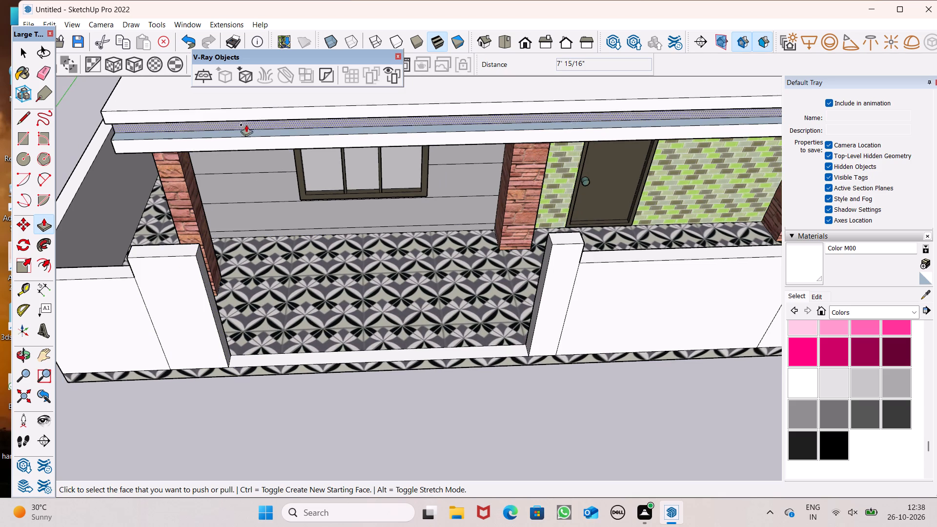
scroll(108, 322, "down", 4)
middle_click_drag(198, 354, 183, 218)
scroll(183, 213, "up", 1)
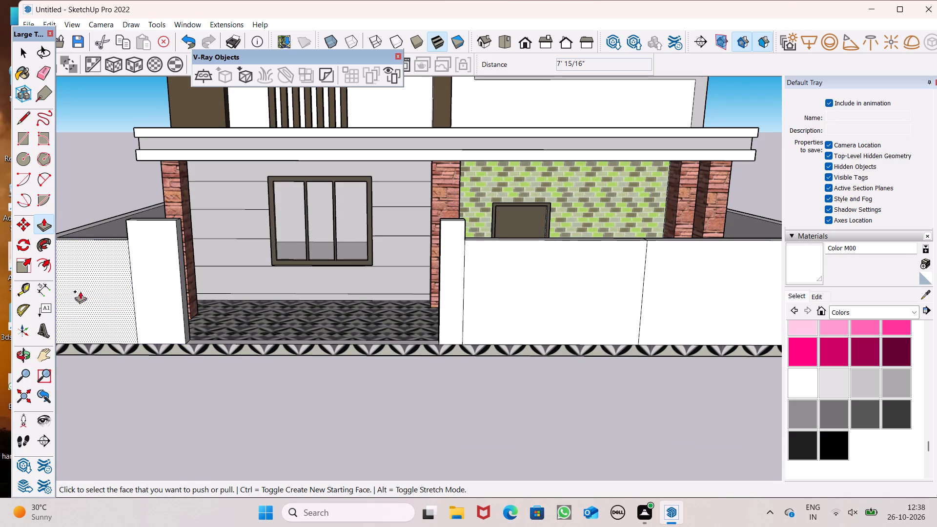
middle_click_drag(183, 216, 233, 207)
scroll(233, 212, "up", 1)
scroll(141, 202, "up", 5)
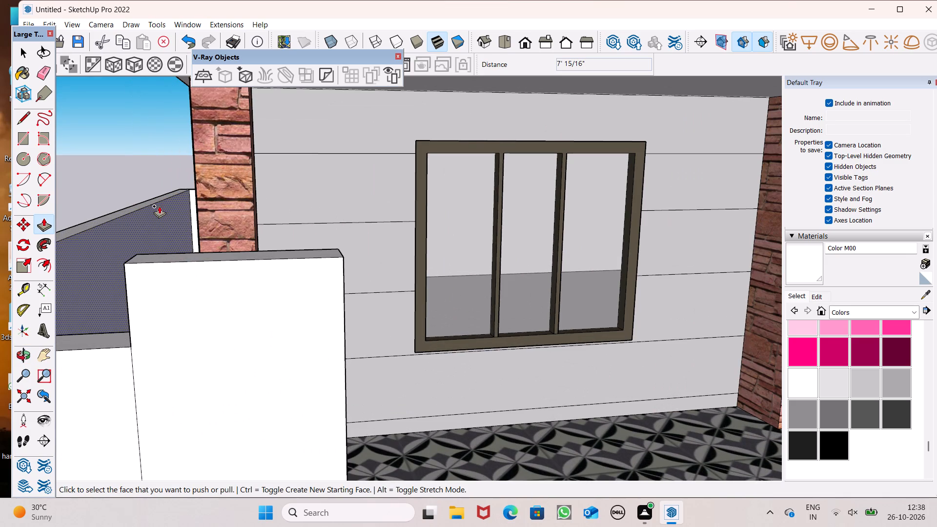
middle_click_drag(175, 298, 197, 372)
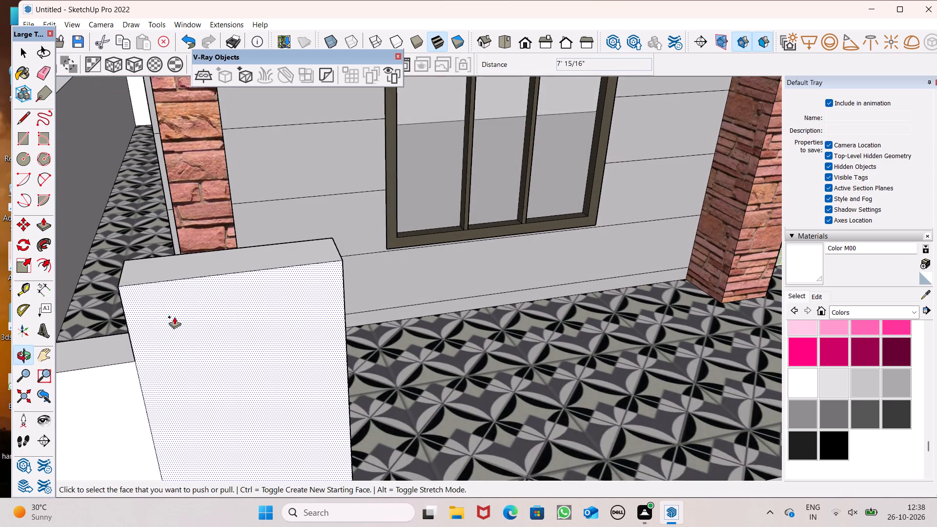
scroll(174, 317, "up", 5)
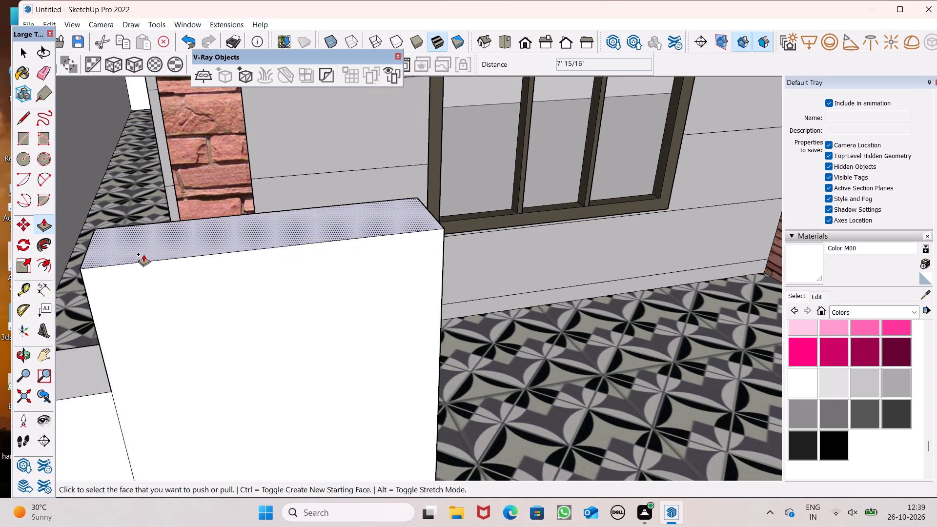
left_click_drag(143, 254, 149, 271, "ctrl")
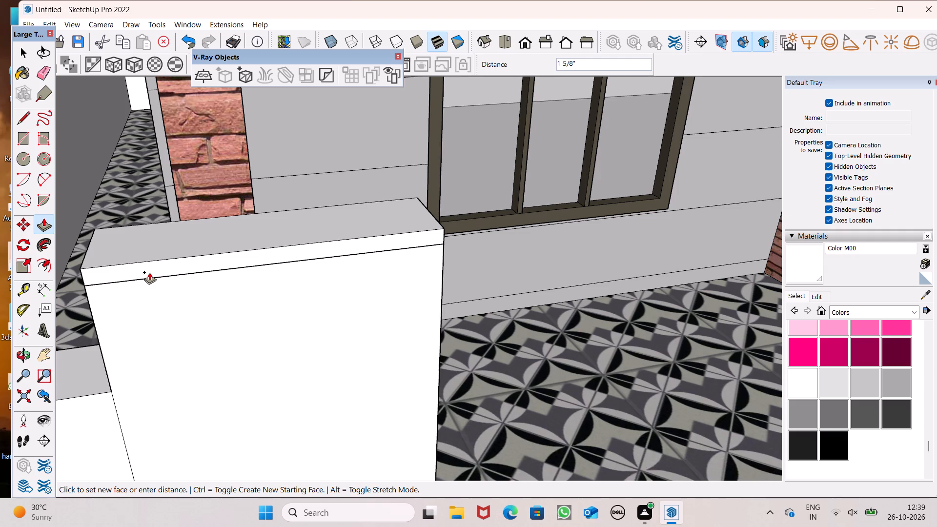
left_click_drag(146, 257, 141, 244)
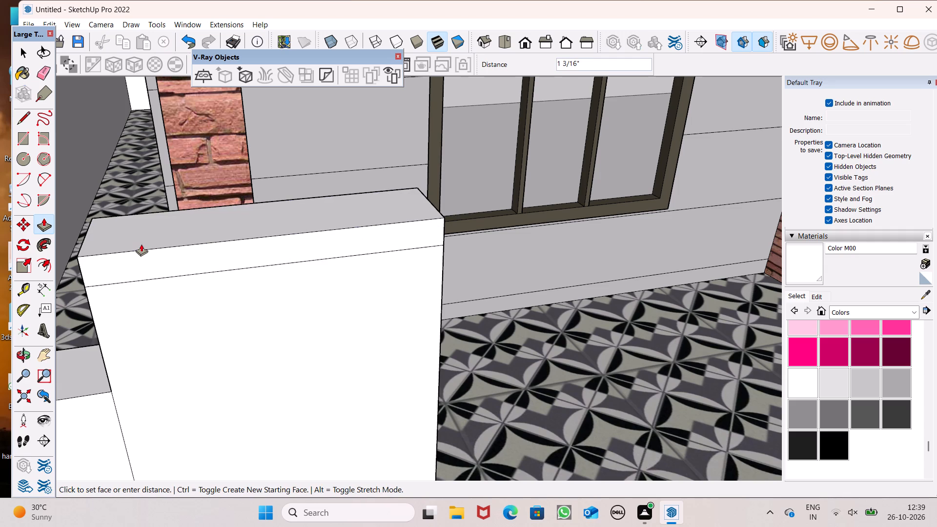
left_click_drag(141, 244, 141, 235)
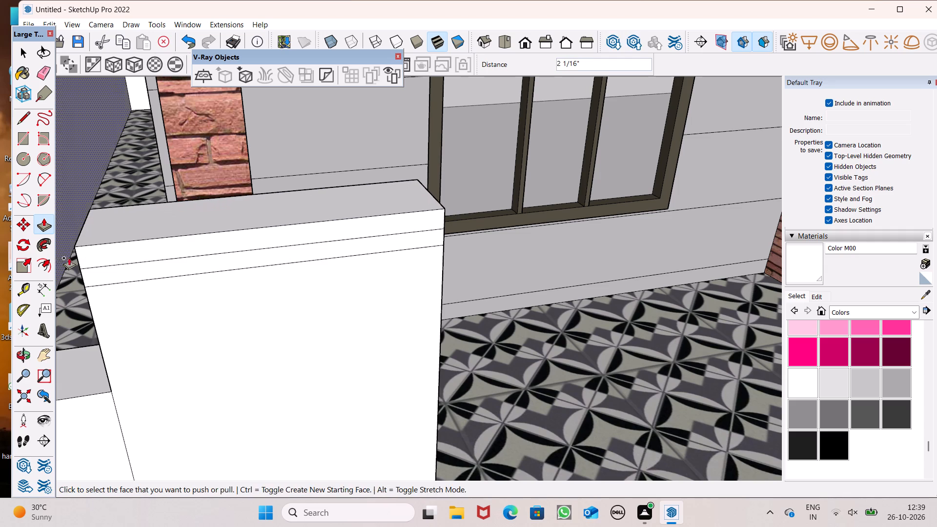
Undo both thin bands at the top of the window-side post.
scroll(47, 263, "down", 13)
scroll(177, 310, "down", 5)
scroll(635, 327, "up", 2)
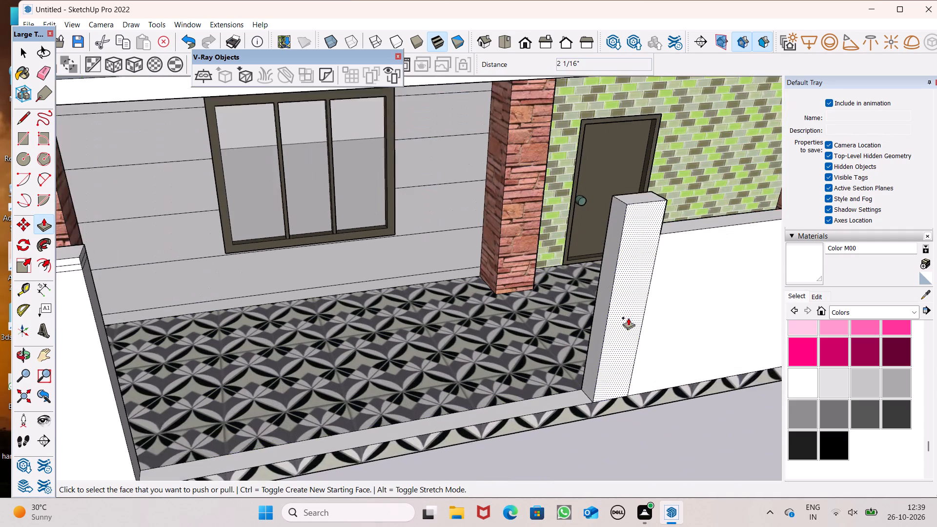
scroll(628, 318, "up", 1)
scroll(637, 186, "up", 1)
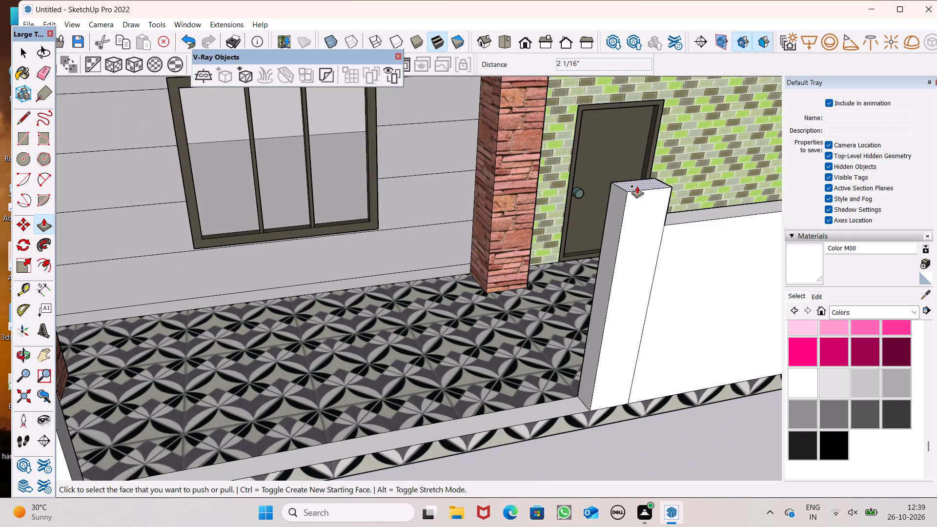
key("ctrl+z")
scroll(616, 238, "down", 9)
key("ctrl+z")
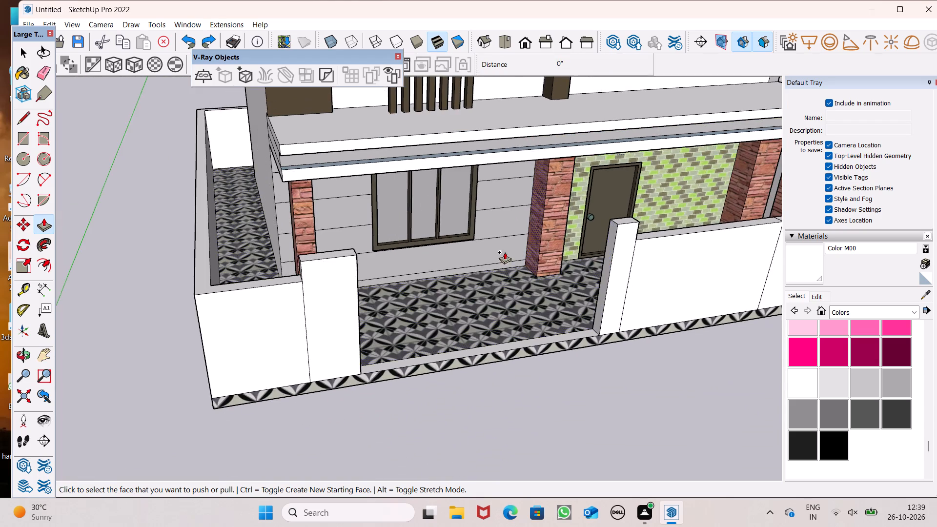
Push a new starting face 4 7/8" down from the window-side post's top to mark off a cap band.
scroll(397, 249, "up", 6)
scroll(264, 255, "up", 5)
left_click_drag(260, 245, 262, 248)
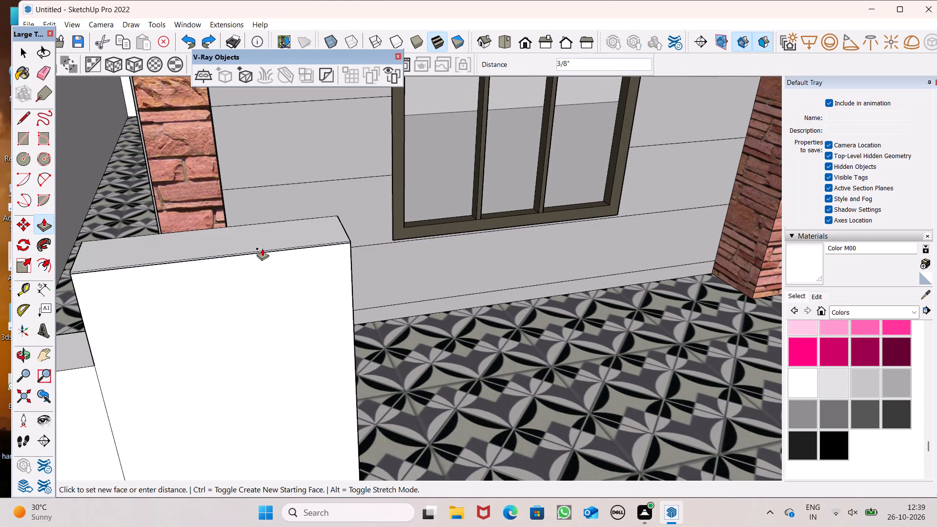
left_click_drag(262, 248, 259, 280)
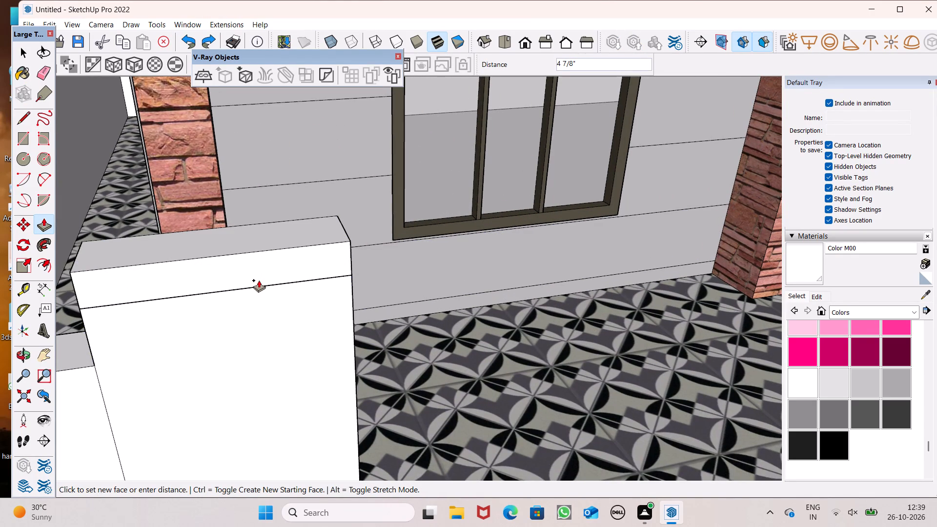
left_click_drag(259, 280, 258, 280)
Push a new starting face down from the door-side post's top to form a matching 4 7/8" cap band.
scroll(224, 251, "down", 9)
scroll(264, 278, "down", 3)
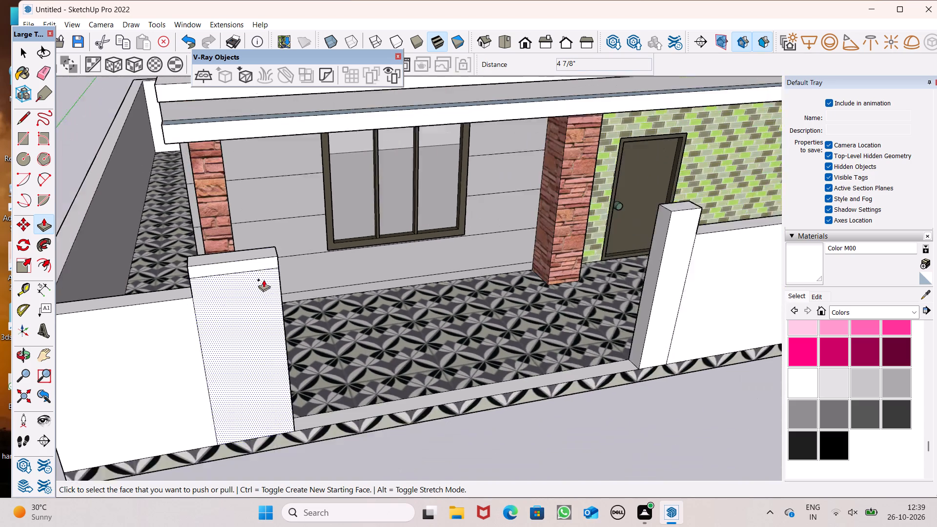
scroll(264, 280, "down", 2)
scroll(652, 275, "up", 3)
scroll(603, 181, "down", 2)
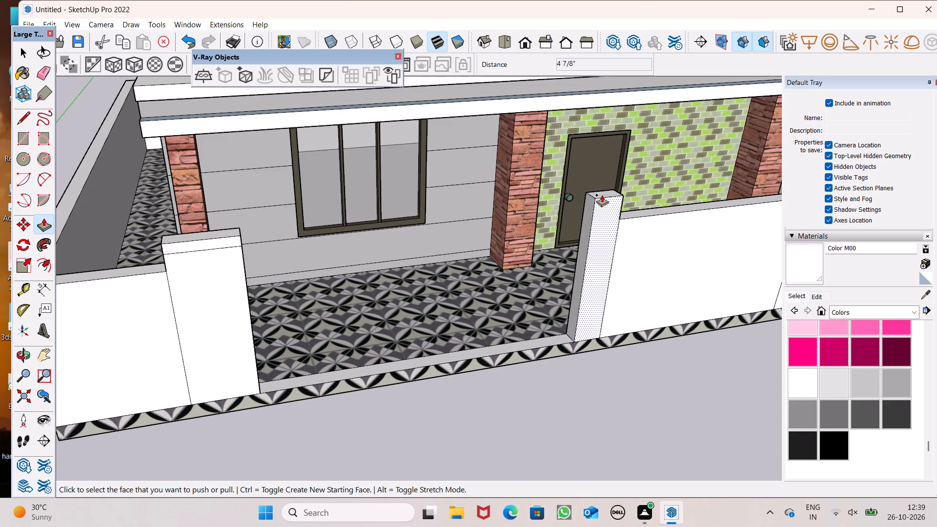
left_click_drag(602, 195, 217, 250)
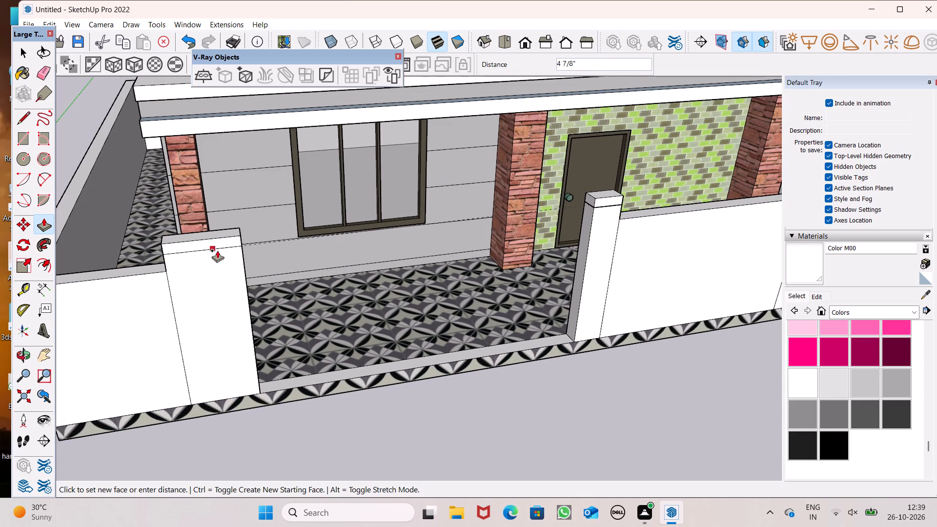
left_click_drag(217, 250, 234, 246)
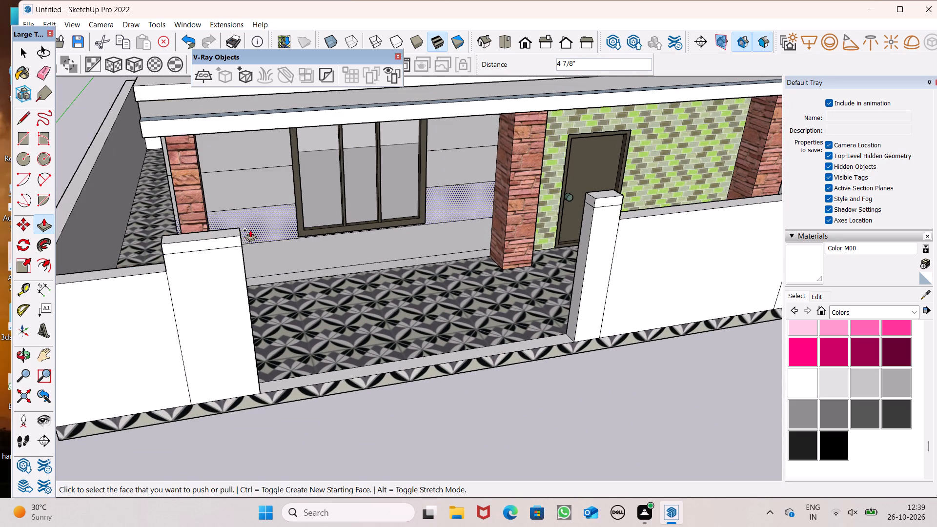
Push another new starting face about 2 5/8" down from the window-side post's top to split its cap band in two.
scroll(187, 243, "up", 8)
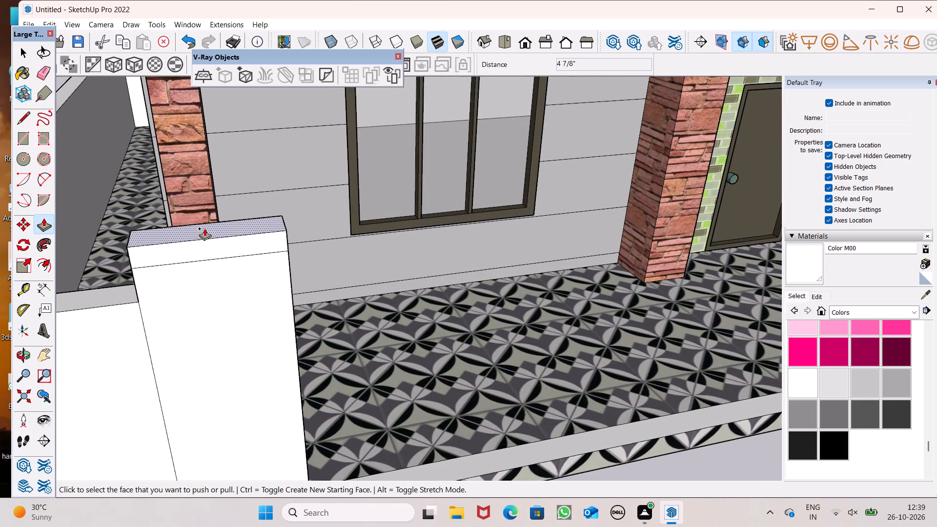
left_click_drag(205, 229, 209, 235)
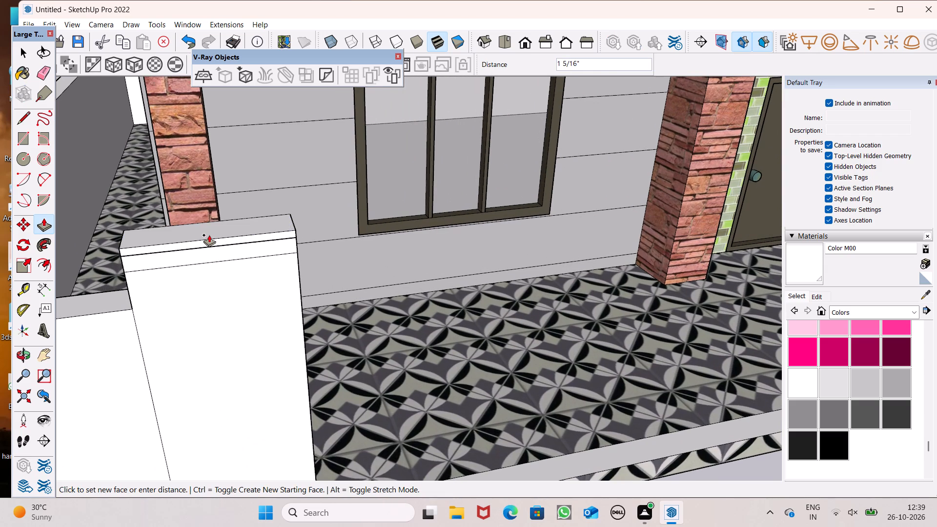
left_click_drag(209, 235, 209, 238)
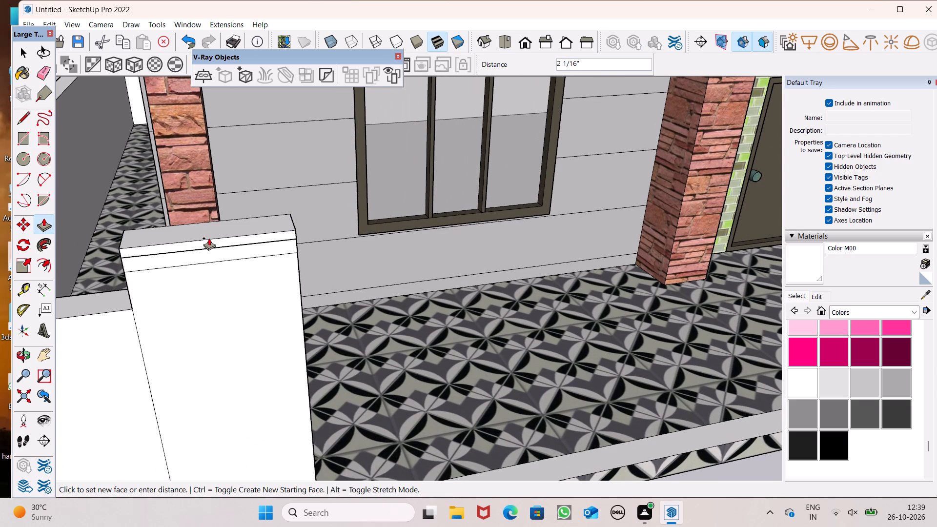
left_click_drag(209, 238, 209, 241)
Push a new starting face 2 5/8" down from the door-side post's top to match the window-side post's split cap band.
scroll(175, 243, "down", 4)
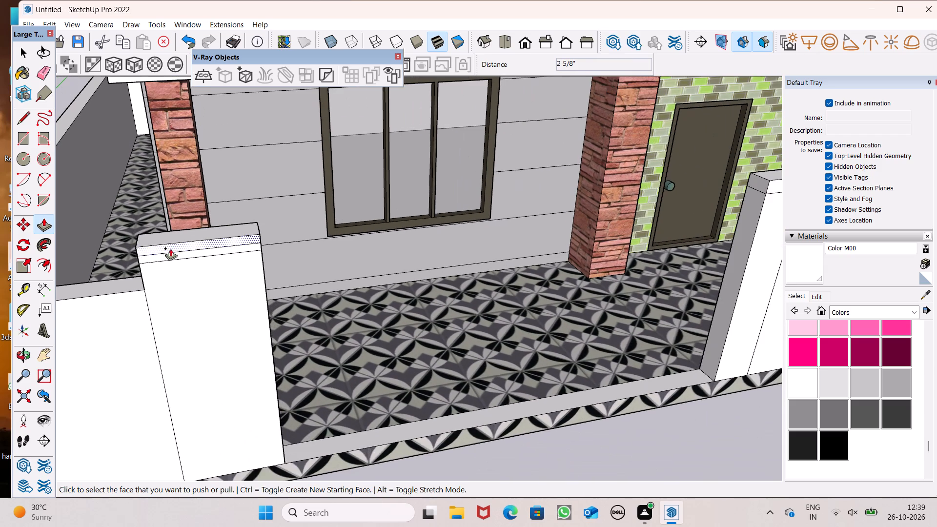
scroll(501, 261, "down", 3)
scroll(598, 217, "up", 4)
left_click_drag(706, 197, 136, 274)
scroll(531, 237, "down", 4)
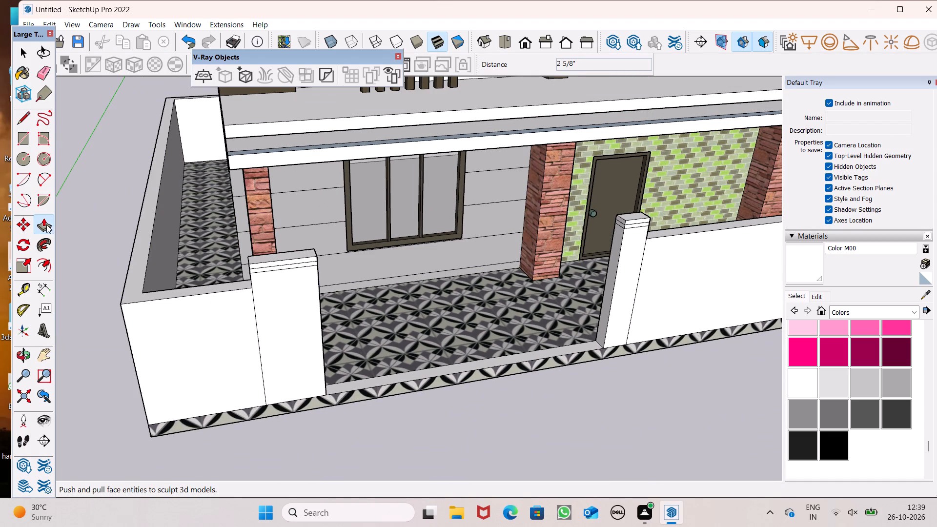
Pull the window-side post's upper band outward on the street side, about 1 13/16" on the wall side and 6 15/16" on the gate side.
left_click(51, 218)
scroll(203, 265, "up", 1)
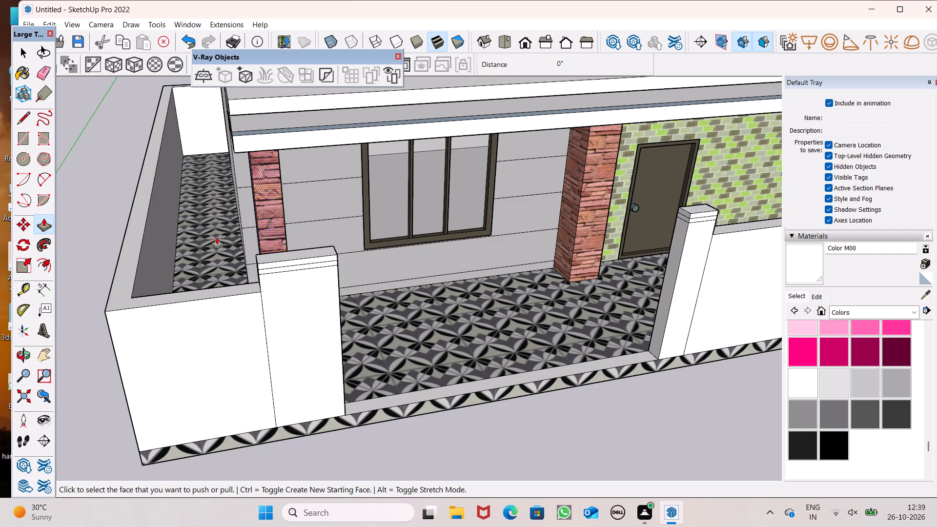
middle_click_drag(229, 275, 379, 304)
scroll(467, 324, "up", 12)
left_click_drag(433, 310, 441, 318)
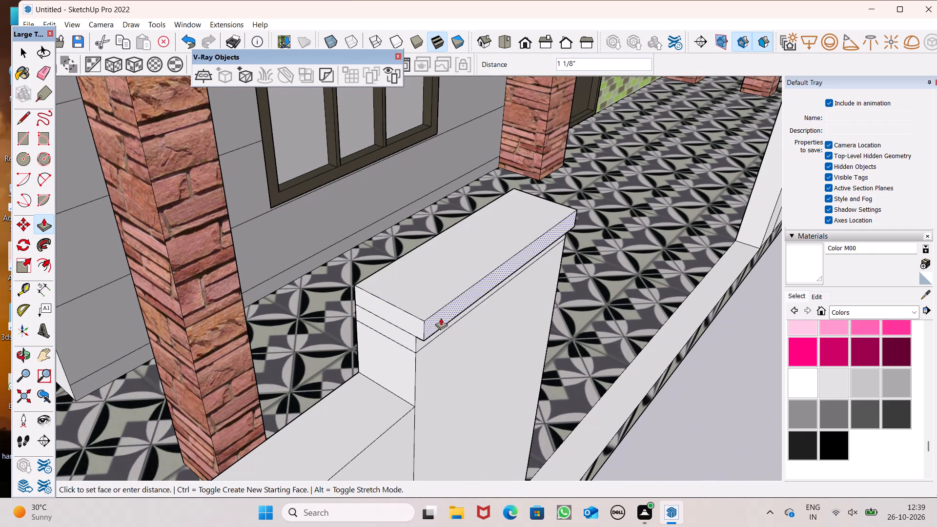
left_click_drag(441, 318, 446, 323)
left_click_drag(425, 326, 411, 331)
scroll(417, 288, "down", 4)
middle_click_drag(481, 309, 338, 191)
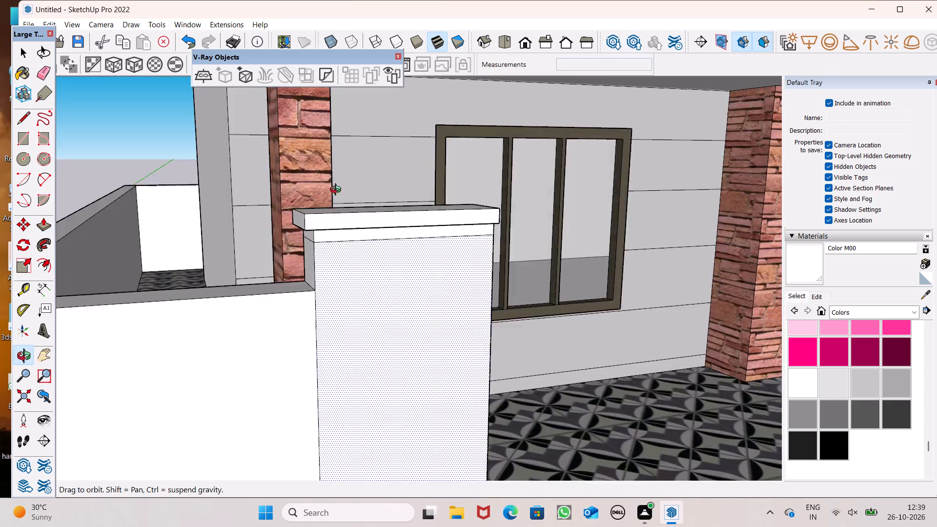
middle_click_drag(338, 191, 0, 173)
scroll(0, 173, "up", 1)
scroll(335, 181, "up", 3)
scroll(346, 216, "down", 4)
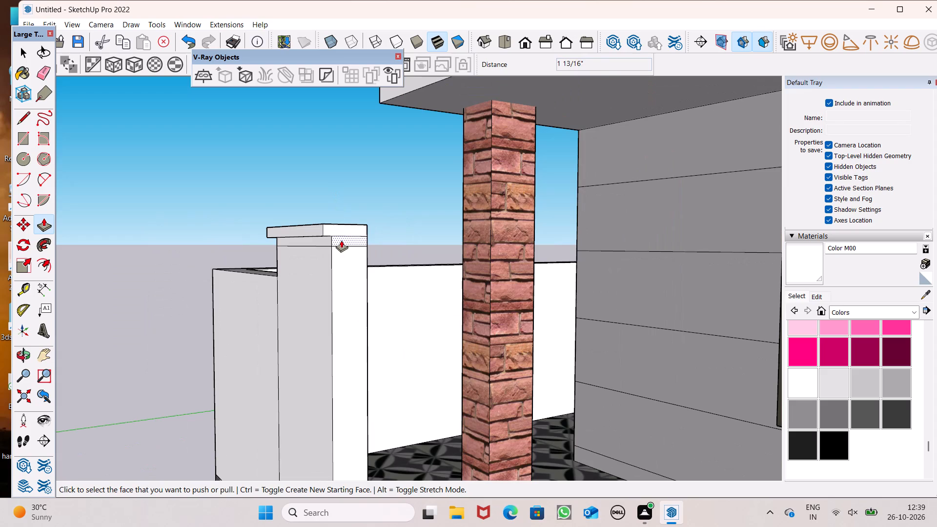
left_click_drag(347, 228, 362, 241)
Pull the rear face of the window-side post's upper band out about 2 1/2" and extend its wall-side end further.
middle_click_drag(367, 256, 161, 316)
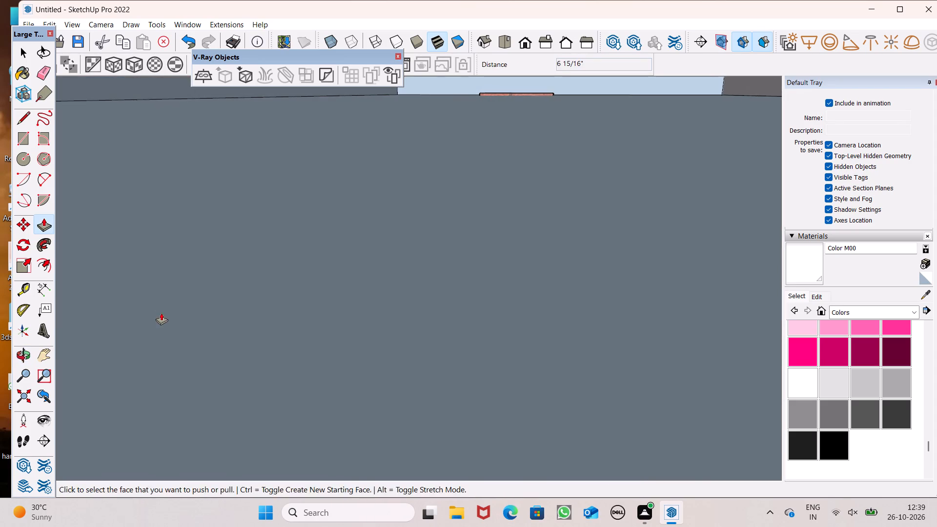
middle_click_drag(172, 318, 642, 245)
scroll(476, 167, "down", 6)
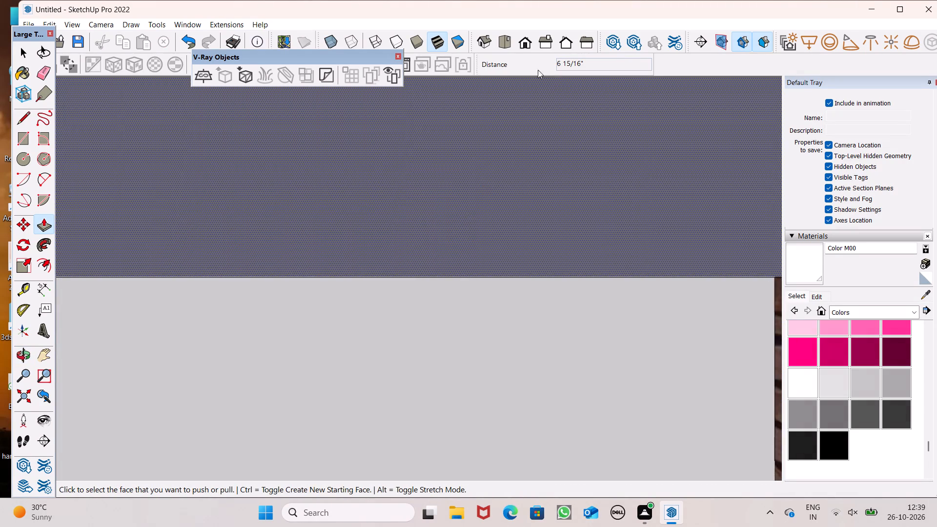
left_click(520, 38)
scroll(510, 167, "down", 6)
scroll(496, 226, "down", 15)
scroll(510, 211, "up", 1)
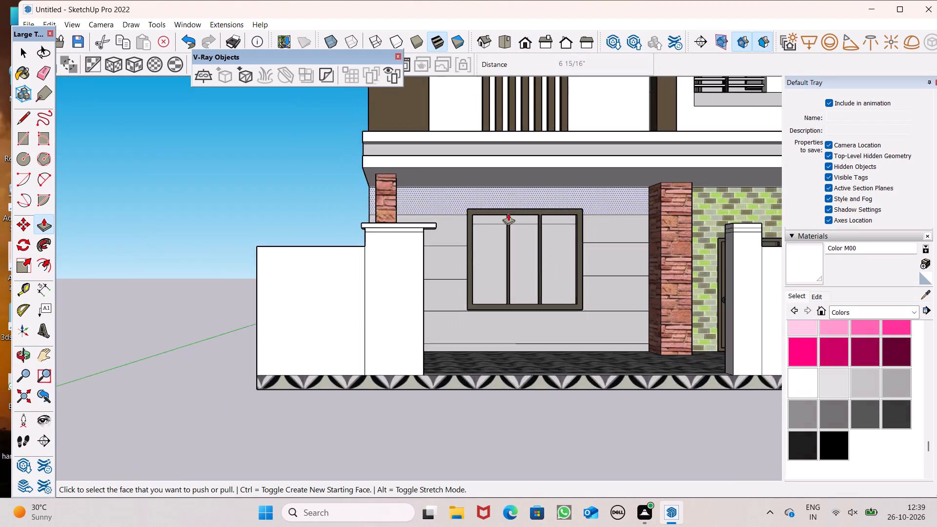
middle_click_drag(506, 214, 811, 290)
middle_click_drag(620, 268, 804, 279)
scroll(719, 225, "up", 7)
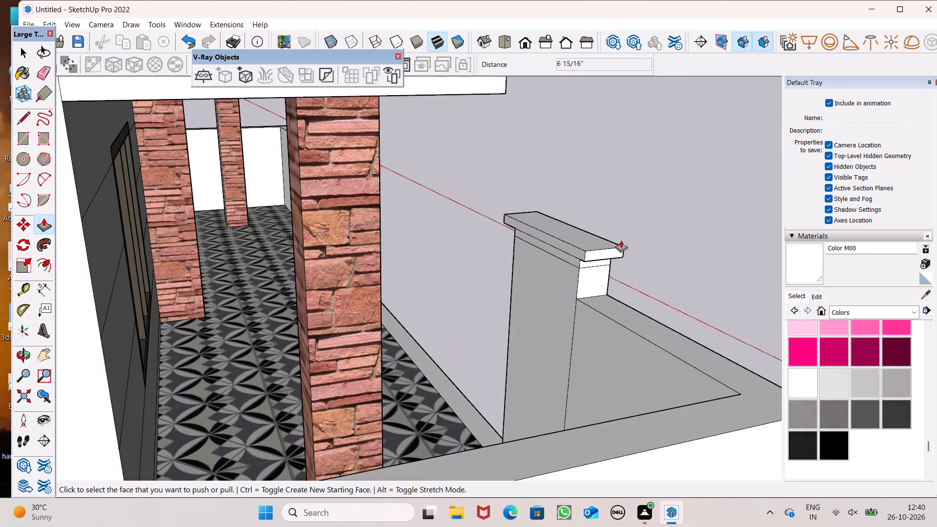
scroll(544, 251, "up", 6)
left_click_drag(593, 246, 577, 260)
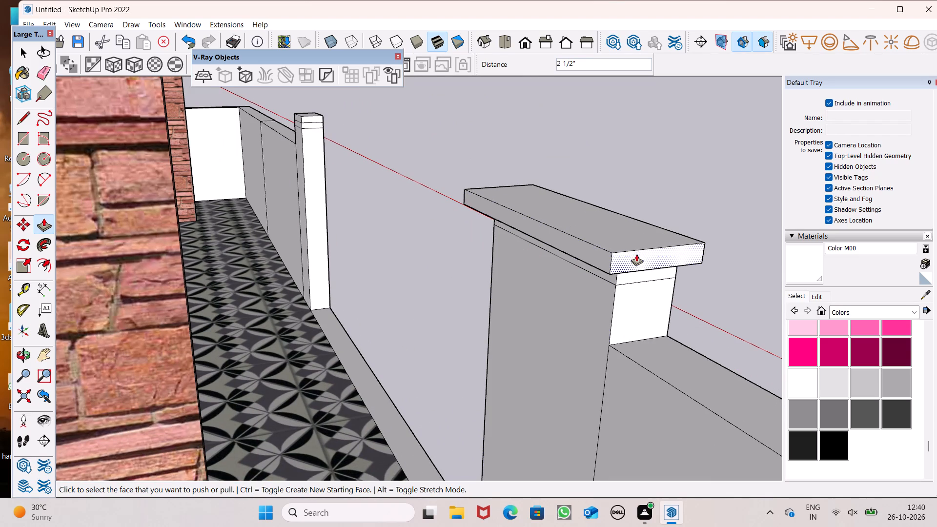
left_click_drag(647, 258, 650, 263)
Push the gate-side end of the window-side post's upper band back in by about 2 5/8".
scroll(578, 224, "down", 4)
middle_click_drag(616, 246, 236, 188)
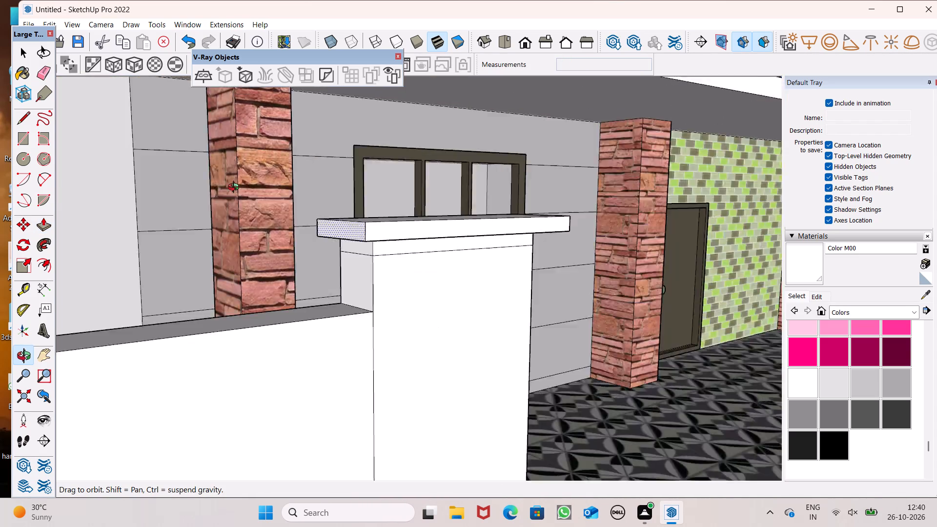
middle_click_drag(236, 188, 32, 168)
left_click_drag(370, 198, 365, 203)
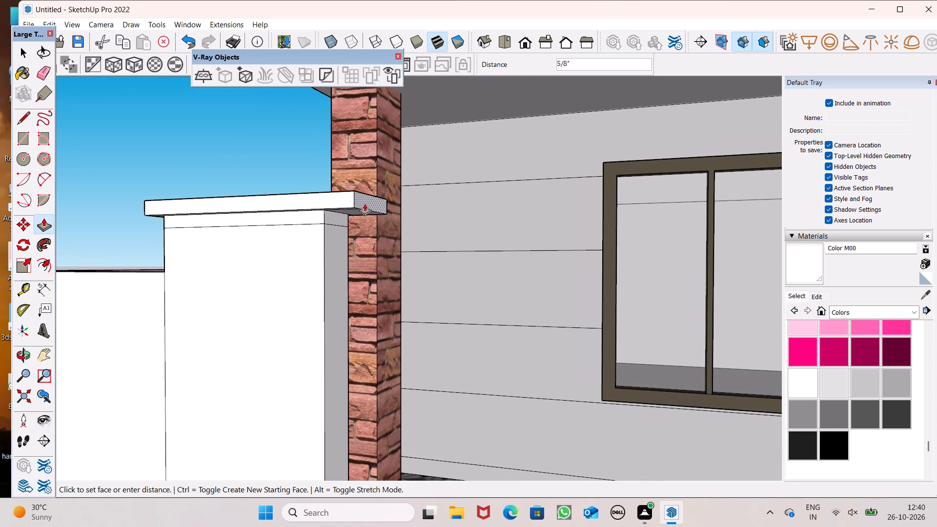
left_click_drag(365, 203, 356, 209)
Pull the door-side post's upper band outward about 3 13/16" on the gate side and 4 1/8" on the street side.
scroll(338, 162, "down", 5)
middle_click_drag(322, 192, 354, 218)
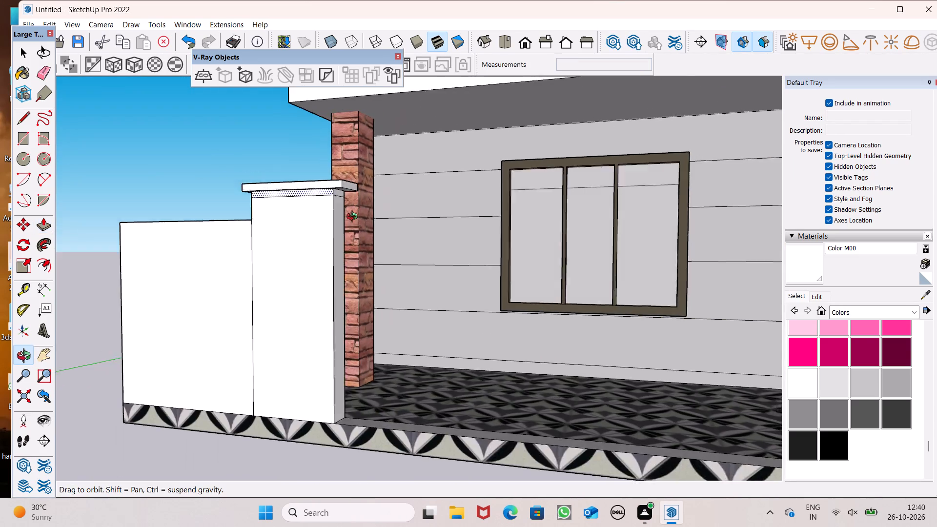
middle_click_drag(354, 218, 386, 239)
scroll(264, 189, "down", 5)
scroll(184, 205, "down", 1)
middle_click_drag(454, 228, 499, 295)
scroll(535, 280, "up", 5)
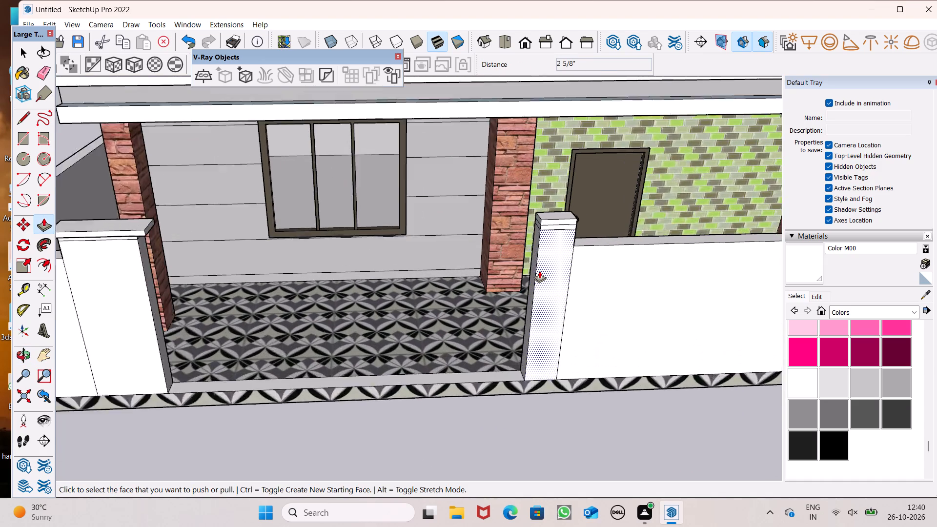
scroll(539, 271, "up", 2)
scroll(578, 235, "down", 2)
scroll(562, 214, "up", 5)
middle_click_drag(550, 221, 603, 220)
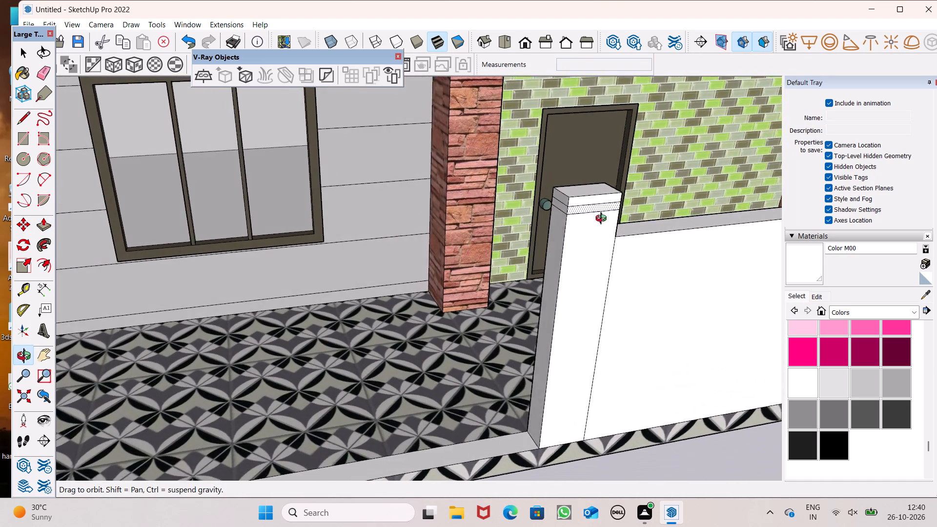
middle_click_drag(603, 220, 604, 220)
scroll(549, 199, "up", 5)
left_click_drag(571, 201, 549, 212)
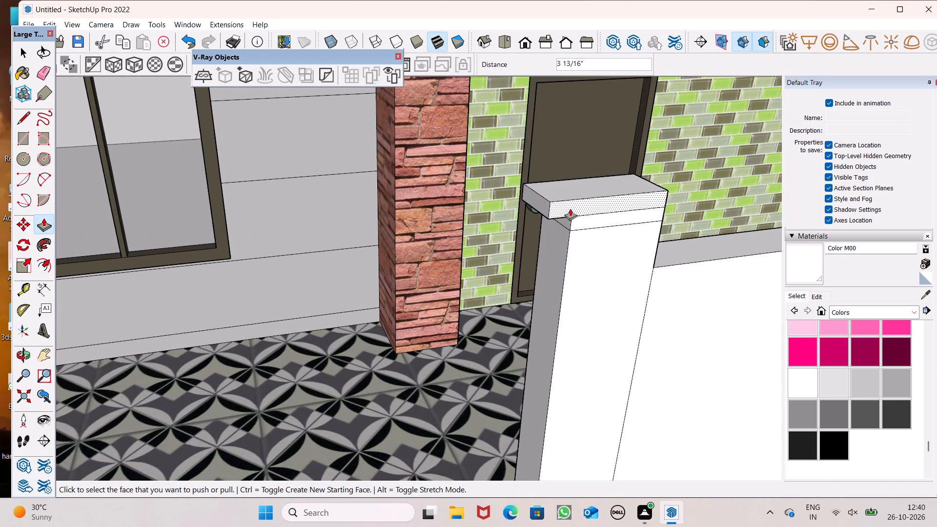
left_click_drag(573, 208, 588, 217)
Pull the door-side post's upper band outward about 5 9/16" on the wall side and extend its rear face too.
scroll(571, 202, "down", 3)
middle_click_drag(618, 219, 223, 206)
scroll(417, 193, "up", 1)
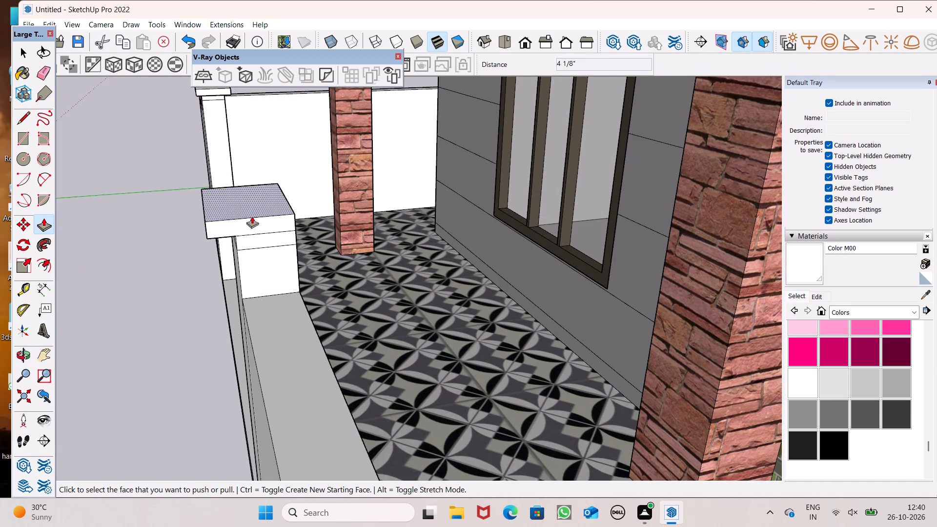
left_click_drag(252, 220, 252, 232)
middle_click_drag(273, 234, 39, 199)
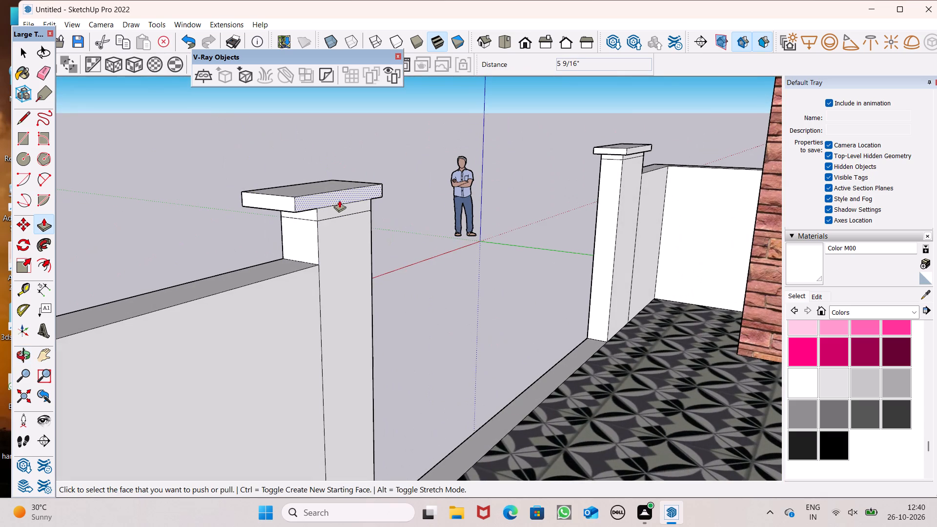
left_click_drag(337, 198, 360, 220)
Pull the door-side post's lower band outward on the street side and about 11/16" on the gate side, less than the upper band.
scroll(311, 200, "down", 3)
middle_click_drag(228, 221, 495, 210)
scroll(379, 207, "down", 4)
middle_click_drag(282, 216, 467, 228)
scroll(418, 222, "down", 3)
middle_click_drag(326, 225, 424, 227)
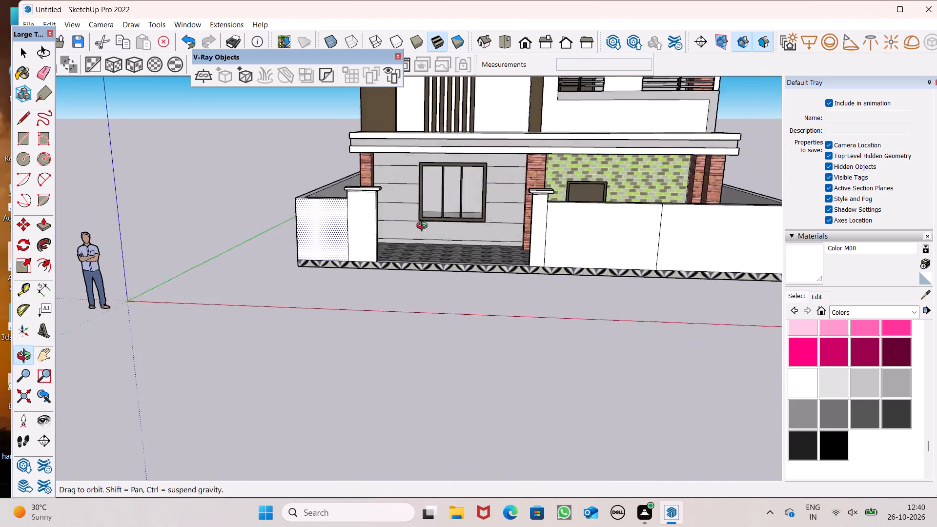
middle_click_drag(424, 227, 448, 220)
scroll(540, 196, "up", 6)
scroll(493, 185, "up", 13)
middle_click_drag(522, 229, 540, 207)
scroll(530, 211, "up", 5)
left_click_drag(525, 228, 525, 240)
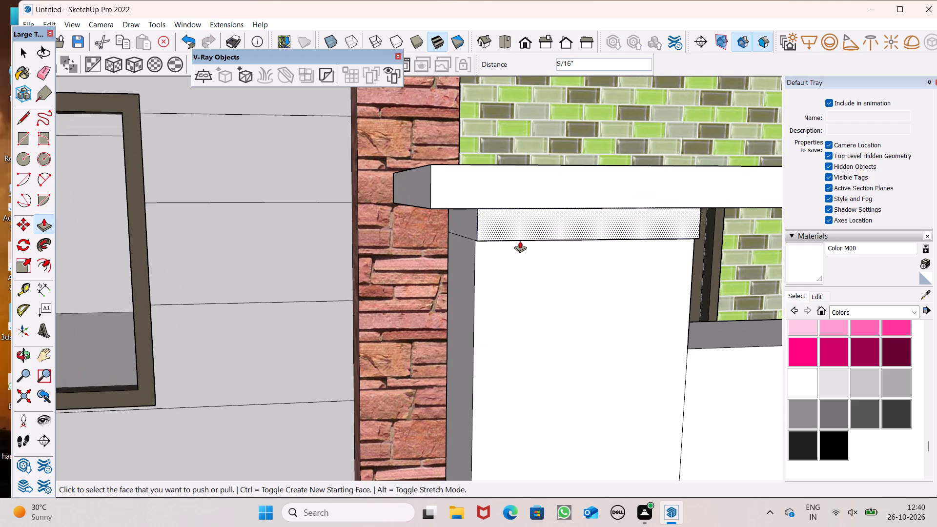
scroll(521, 241, "up", 1)
middle_click_drag(521, 241, 630, 169)
scroll(542, 213, "up", 4)
left_click_drag(530, 218, 539, 220)
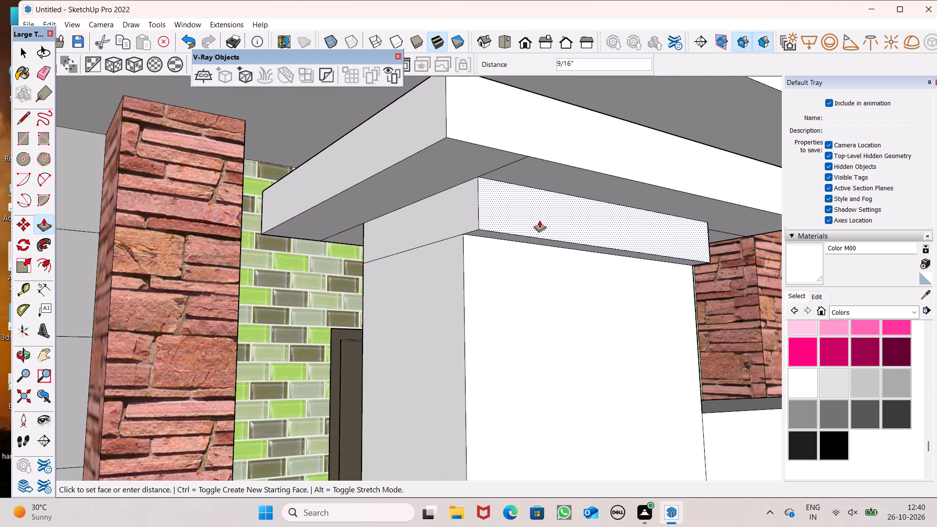
left_click_drag(539, 220, 539, 221)
left_click_drag(477, 211, 463, 213)
Pull the door-side post's lower band outward about 1 7/8" on the wall side and 2" on the rear.
scroll(491, 187, "down", 2)
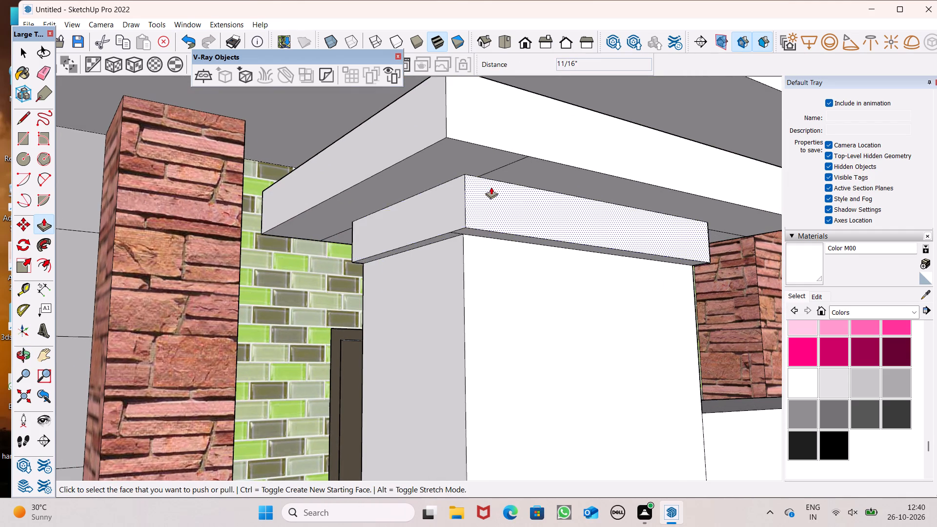
scroll(491, 187, "down", 2)
middle_click_drag(537, 199, 98, 202)
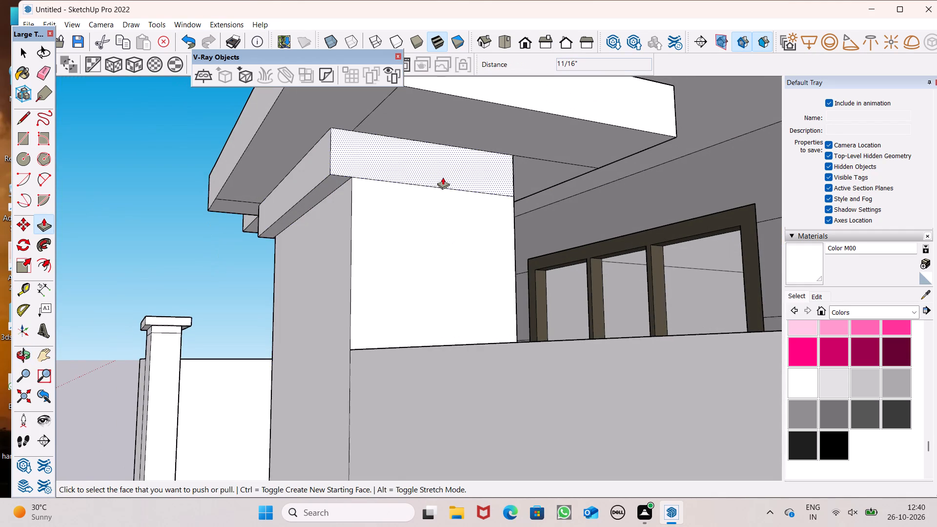
left_click_drag(443, 176, 463, 170)
scroll(445, 173, "down", 3)
middle_click_drag(474, 200, 184, 231)
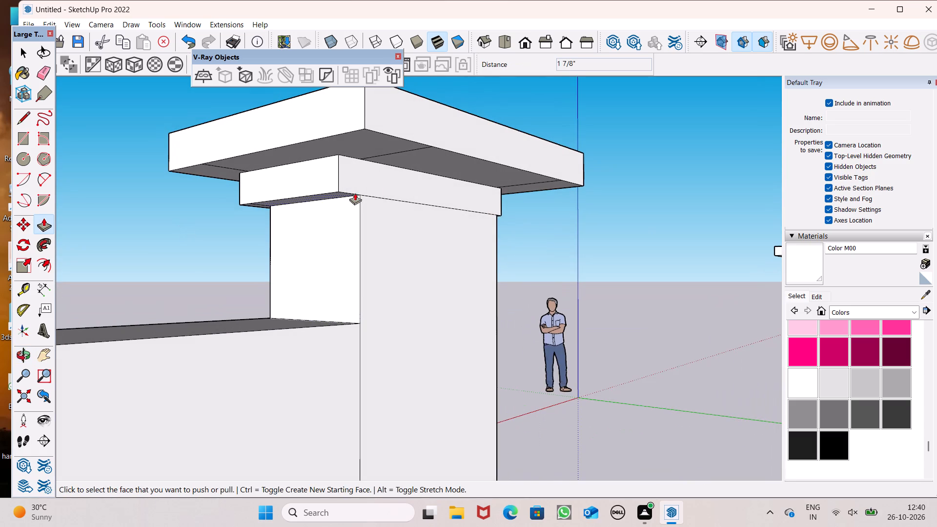
left_click_drag(389, 185, 412, 177)
Extend the street face of the window-side post's upper band outward by about 1 3/16".
scroll(407, 175, "down", 3)
middle_click_drag(346, 221, 645, 296)
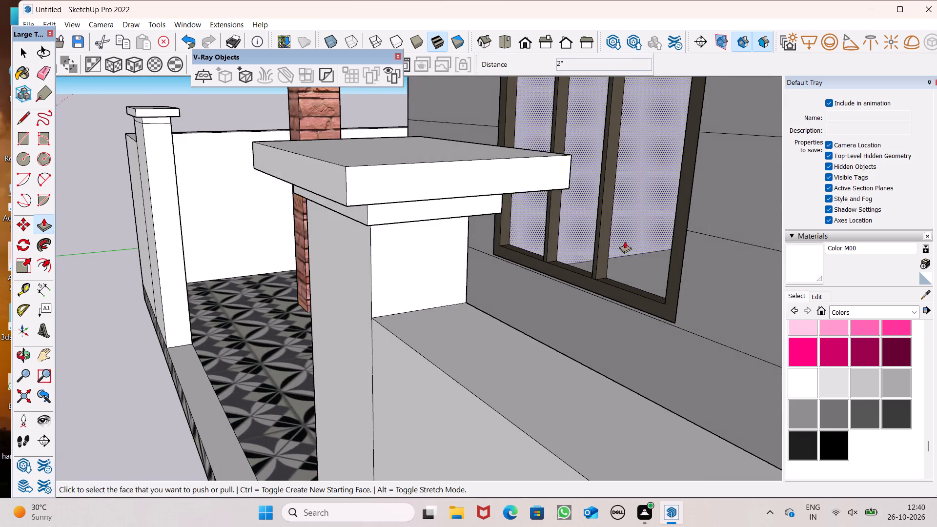
scroll(607, 233, "down", 4)
scroll(352, 163, "up", 6)
scroll(180, 157, "up", 1)
middle_click_drag(167, 160, 358, 144)
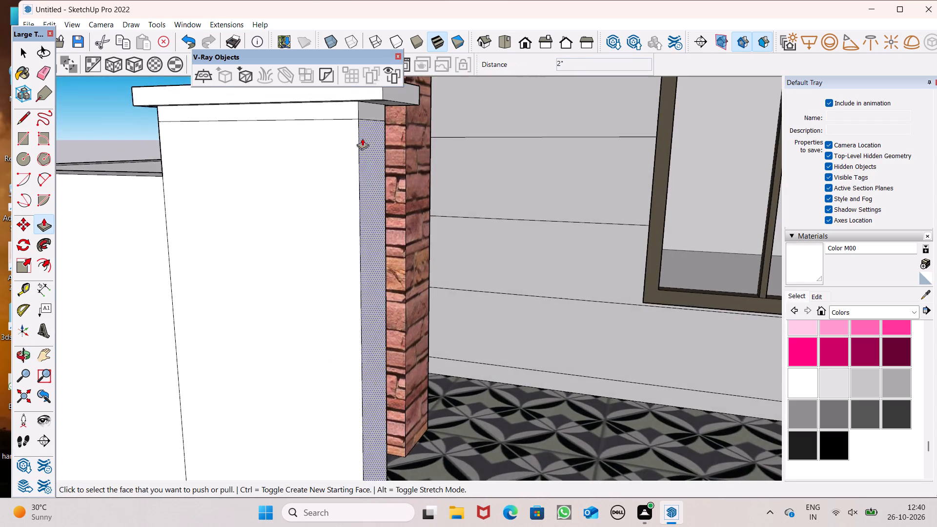
scroll(311, 134, "down", 3)
middle_click_drag(311, 119, 557, 64)
scroll(474, 156, "down", 4)
scroll(476, 81, "up", 4)
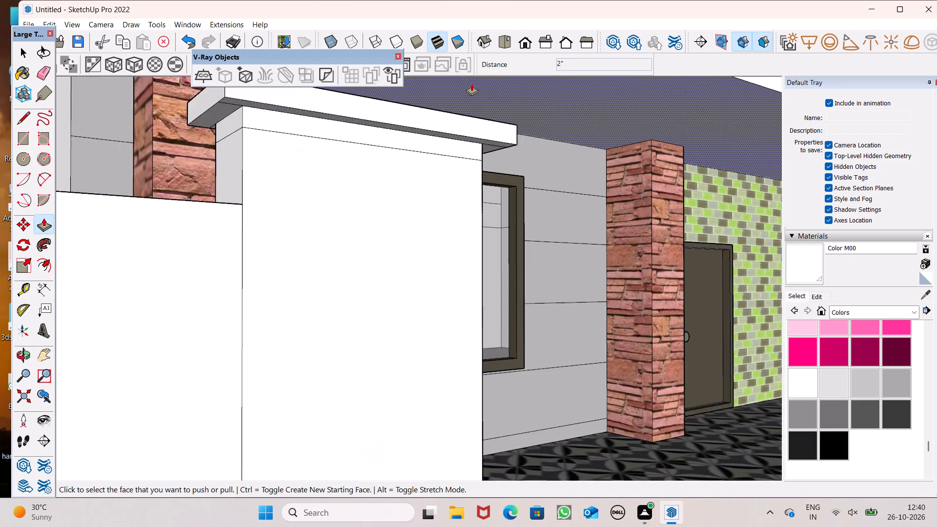
scroll(471, 83, "up", 2)
middle_click_drag(418, 110, 457, 130)
scroll(454, 161, "down", 5)
middle_click_drag(474, 210, 521, 163)
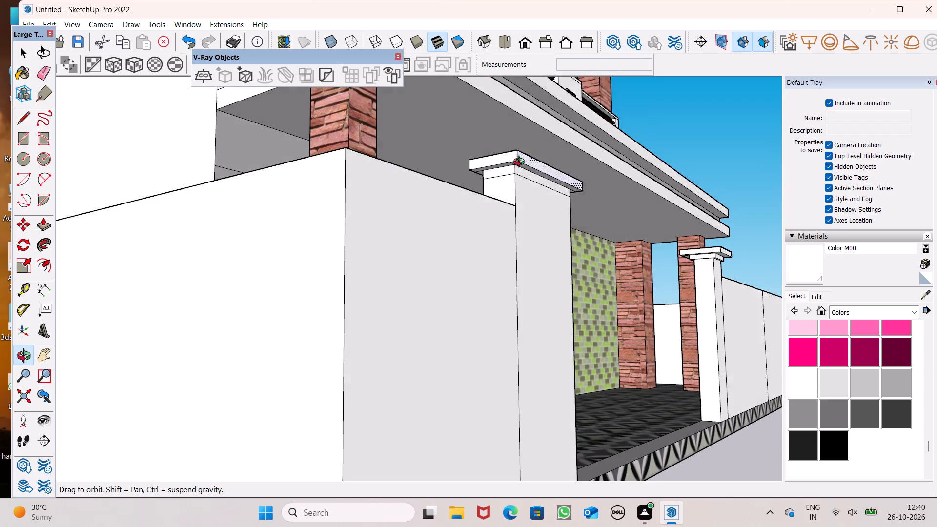
middle_click_drag(521, 163, 523, 162)
scroll(569, 164, "up", 5)
left_click_drag(526, 172, 541, 177)
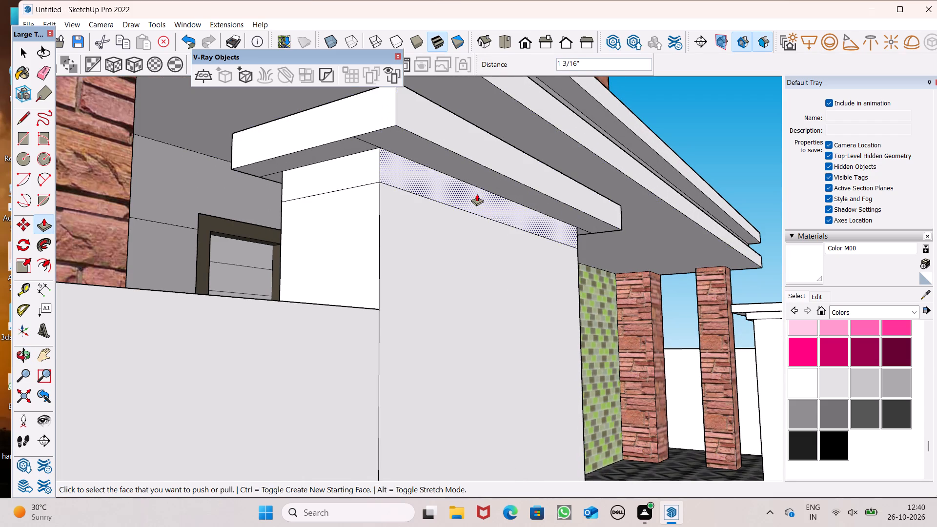
Pull the window-side post's lower band outward on its street side and wall side, less than the upper band.
left_click_drag(472, 193, 485, 190)
left_click_drag(383, 169, 368, 160)
left_click(368, 160)
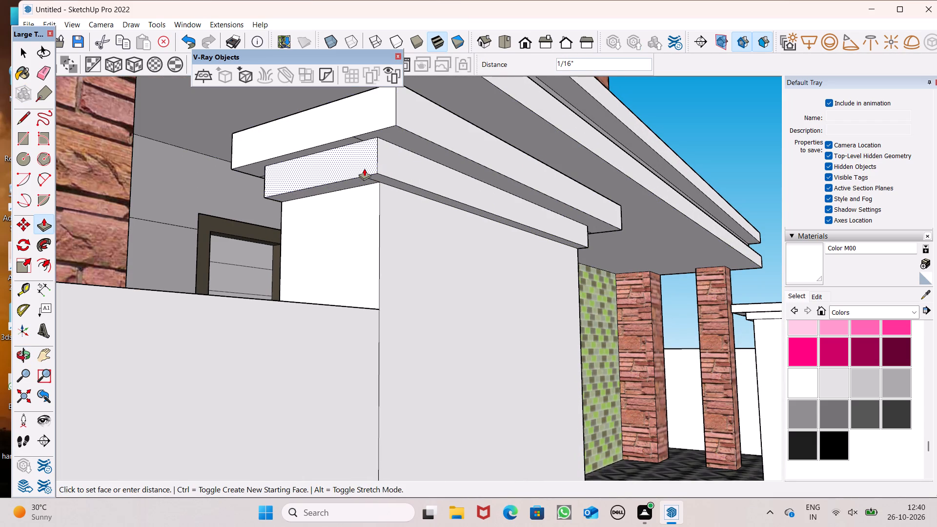
left_click(368, 169)
Pull the gate-side face of the window-side post's lower band outward, keeping it short of the upper band's overhang.
scroll(403, 149, "down", 2)
middle_click_drag(456, 168, 303, 127)
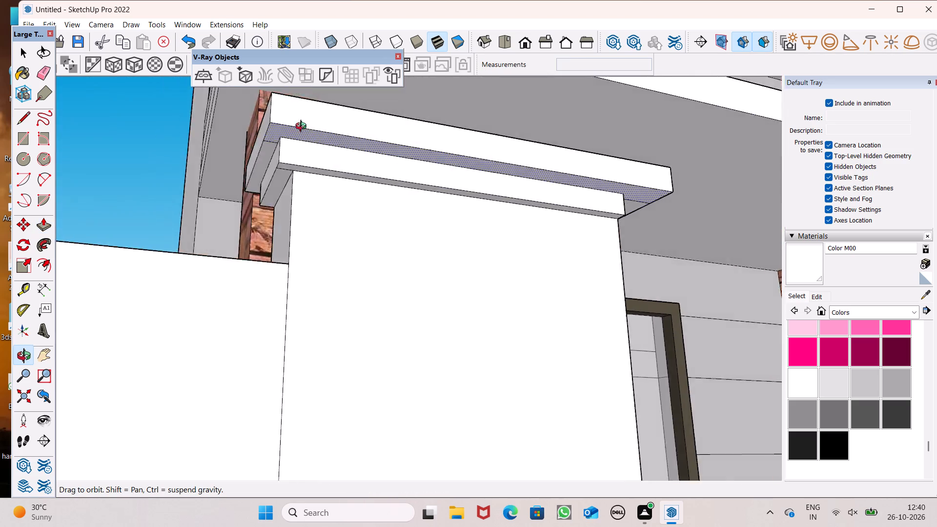
middle_click_drag(303, 127, 112, 94)
scroll(437, 121, "up", 1)
middle_click_drag(438, 121, 268, 130)
scroll(342, 220, "down", 4)
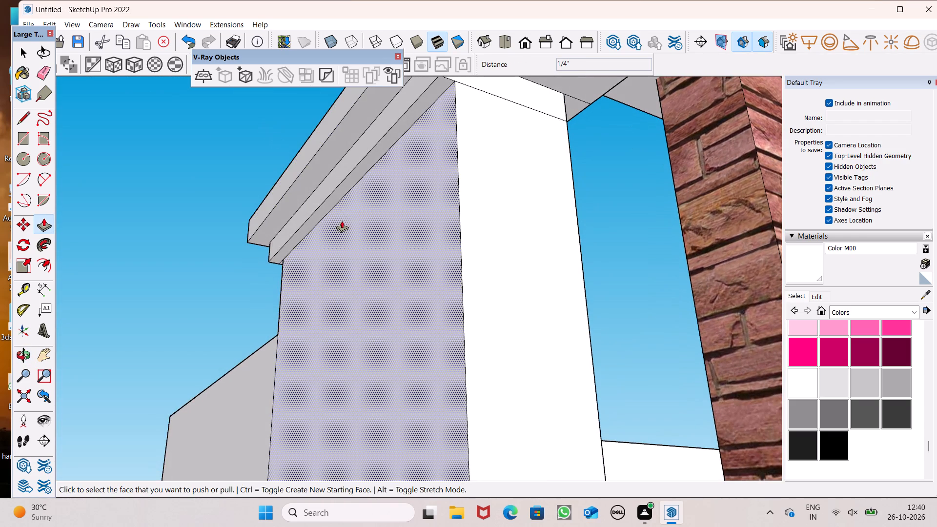
scroll(456, 178, "down", 7)
scroll(522, 106, "up", 4)
left_click_drag(361, 179, 362, 180)
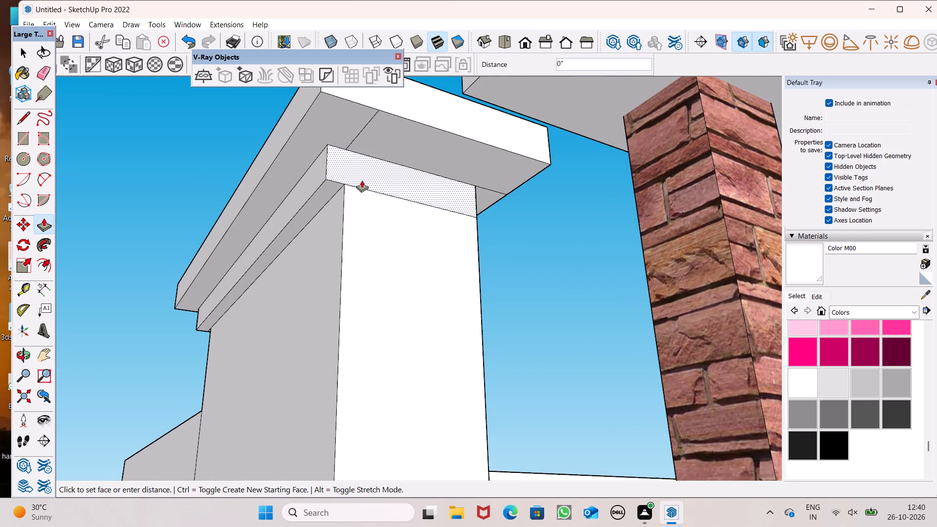
left_click_drag(362, 180, 391, 168)
Pull the rear face of the window-side post's lower band outward by about 1 1/4".
scroll(508, 148, "down", 2)
middle_click_drag(519, 161, 357, 162)
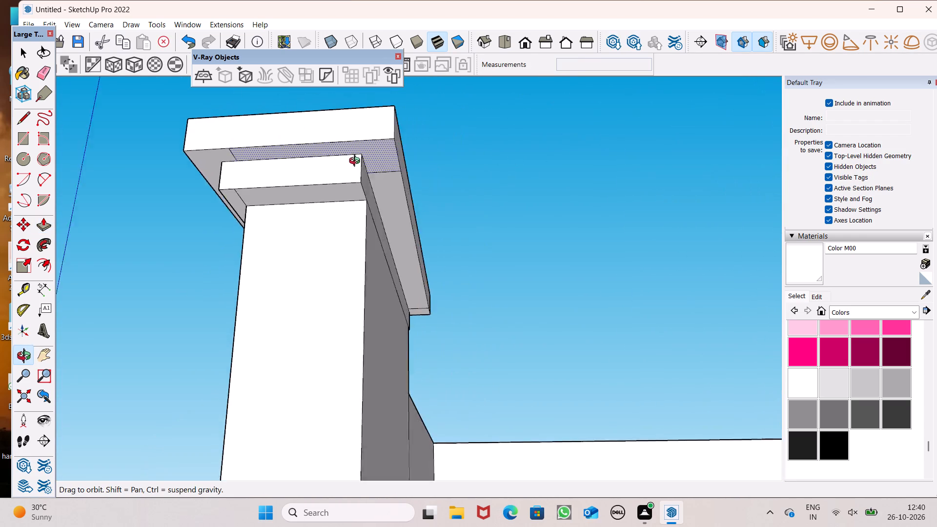
middle_click_drag(357, 162, 323, 170)
scroll(343, 195, "up", 3)
left_click_drag(334, 200, 352, 209)
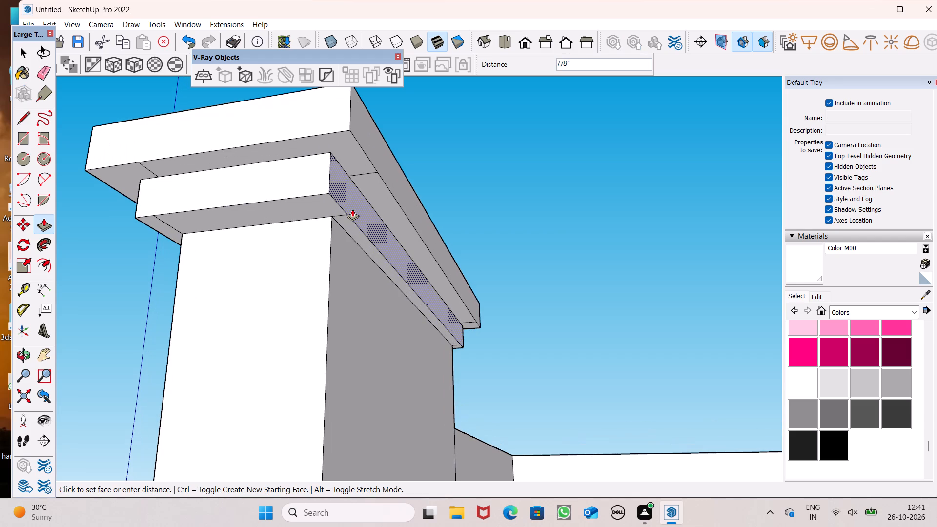
left_click_drag(352, 209, 359, 212)
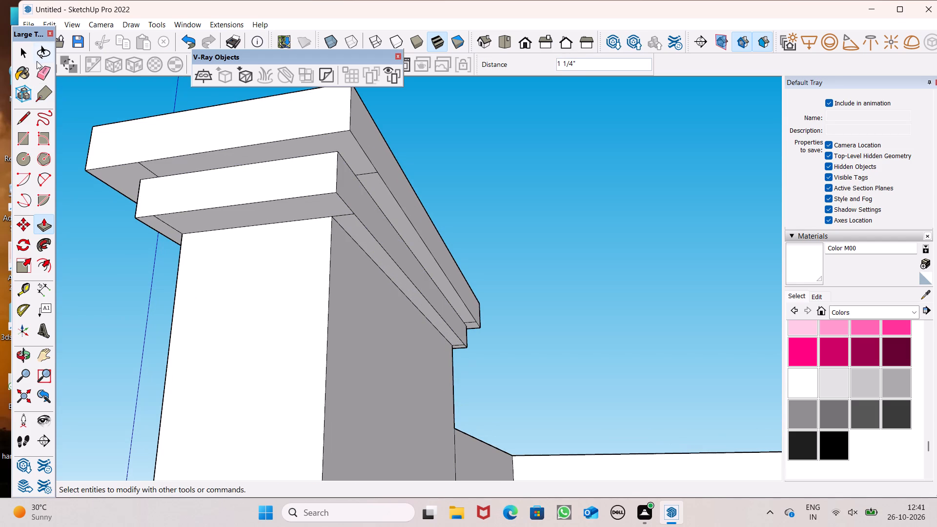
Erase the leftover seam lines beneath the upper and lower bands at the window-side post's two gate-side corners.
left_click(37, 61)
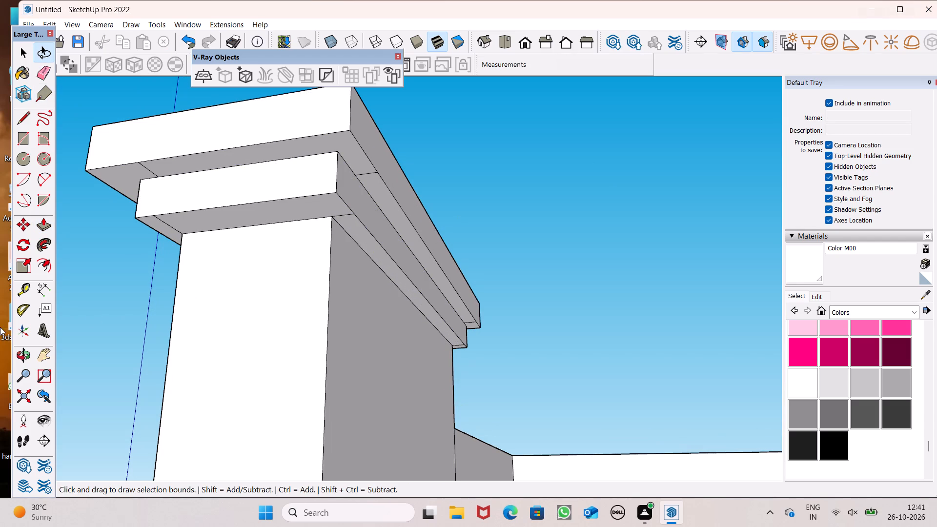
left_click(44, 70)
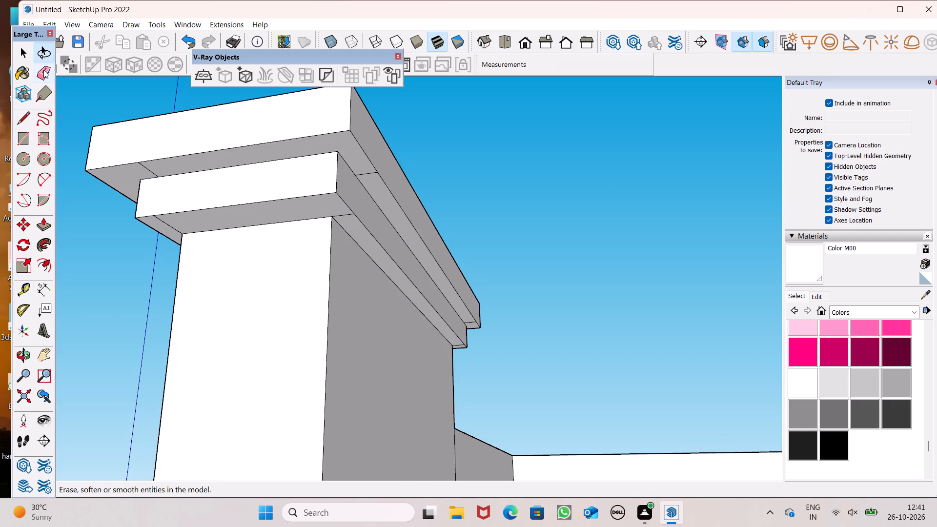
scroll(130, 161, "up", 3)
left_click(156, 177)
left_click(160, 175)
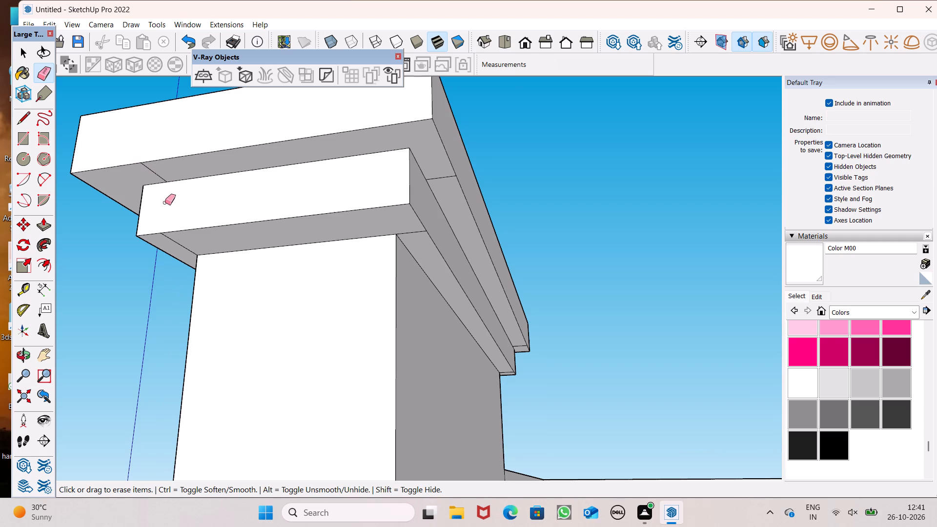
scroll(164, 217, "up", 4)
left_click_drag(182, 246, 178, 254)
scroll(157, 222, "down", 3)
scroll(323, 194, "up", 1)
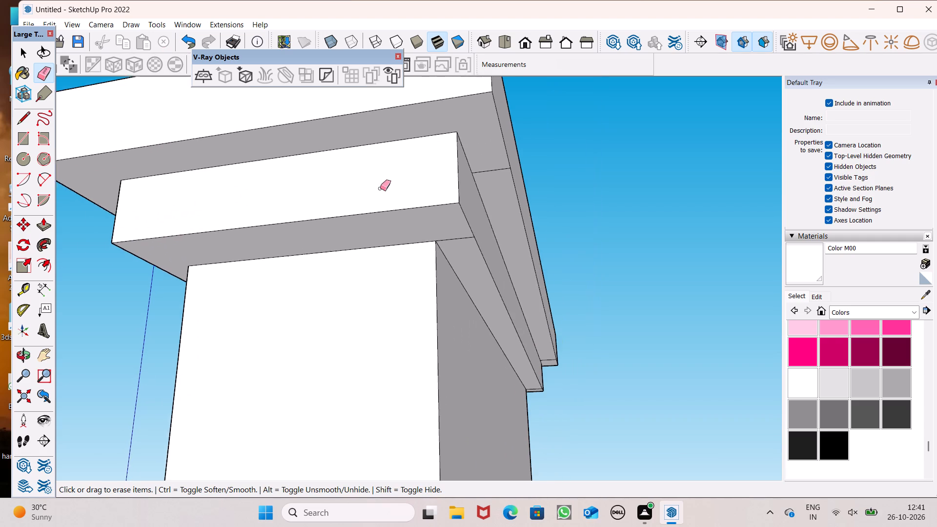
scroll(380, 188, "up", 2)
left_click_drag(512, 166, 512, 172)
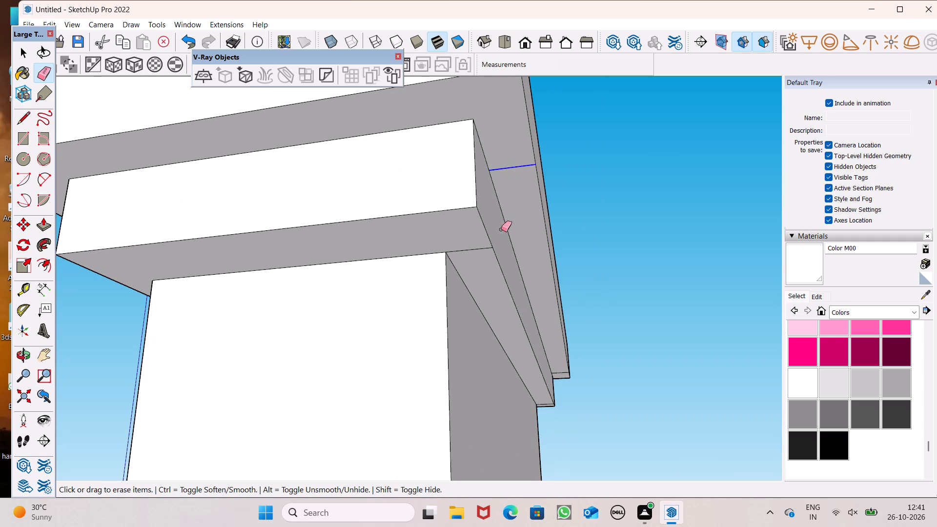
scroll(476, 239, "up", 3)
left_click_drag(473, 242, 473, 255)
scroll(289, 184, "down", 9)
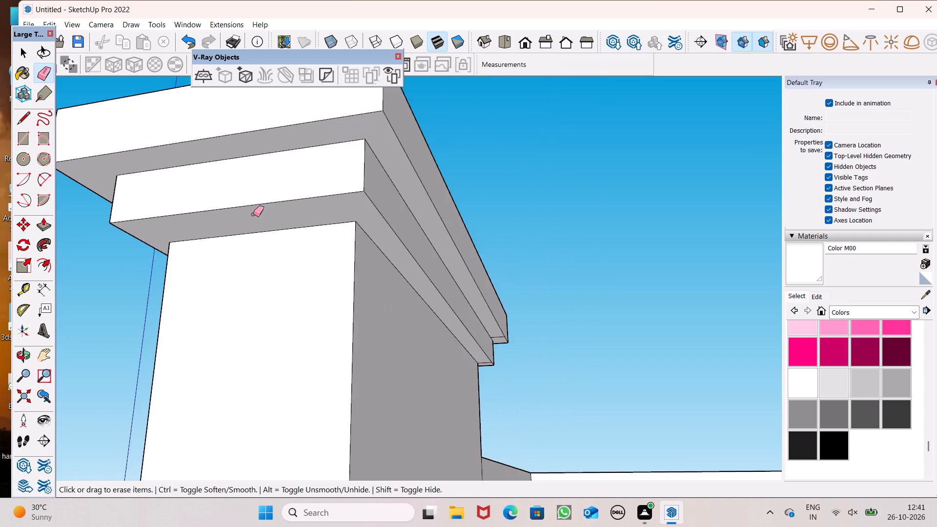
Erase the seam lines beneath both cap bands at the window-side post's rear corner on the wall side.
middle_click_drag(201, 244, 171, 279)
scroll(262, 367, "up", 4)
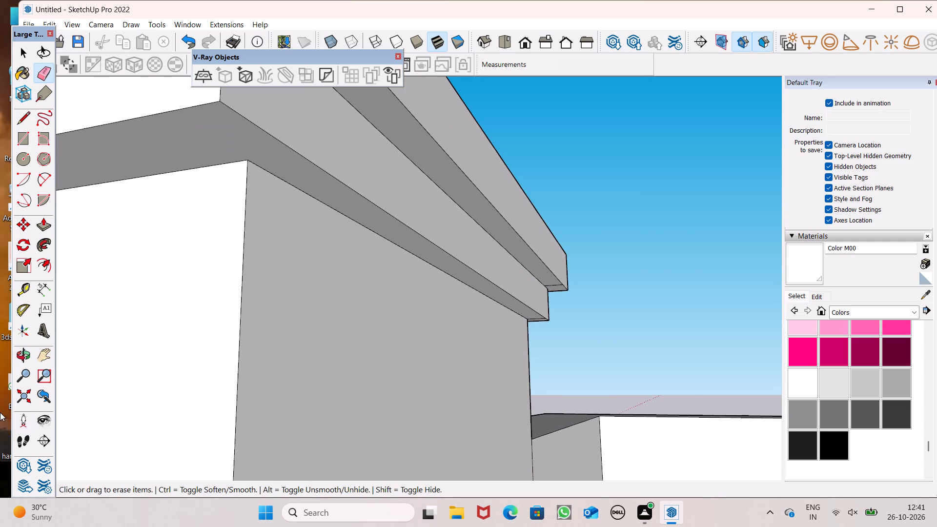
scroll(575, 355, "up", 4)
scroll(527, 379, "down", 3)
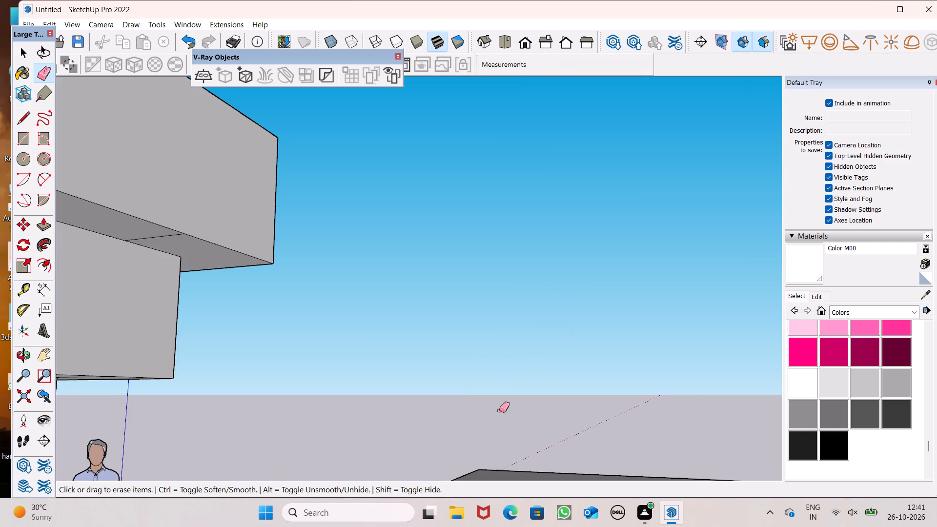
scroll(499, 410, "down", 1)
scroll(424, 332, "up", 4)
scroll(387, 330, "down", 4)
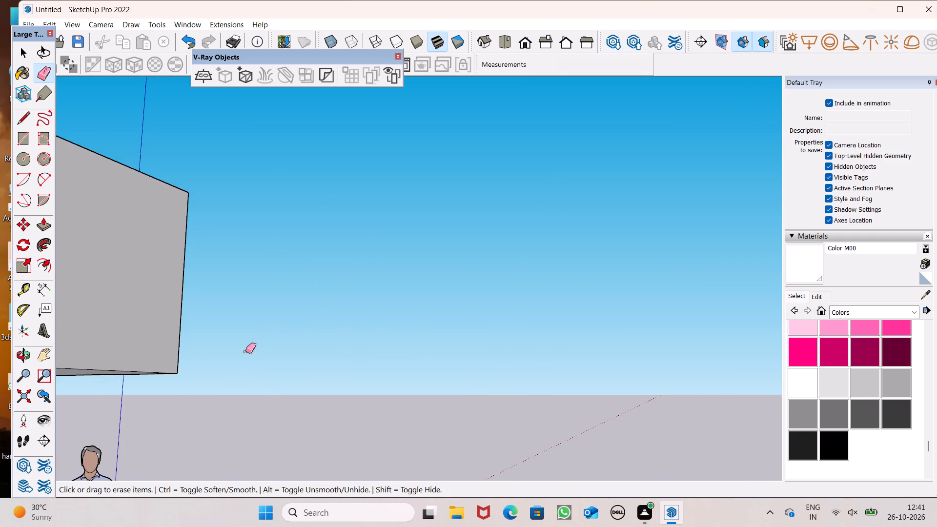
scroll(244, 356, "up", 4)
middle_click_drag(246, 355, 315, 231)
scroll(291, 263, "up", 2)
left_click_drag(277, 282, 277, 289)
scroll(297, 280, "down", 4)
scroll(125, 405, "up", 2)
left_click_drag(226, 354, 229, 362)
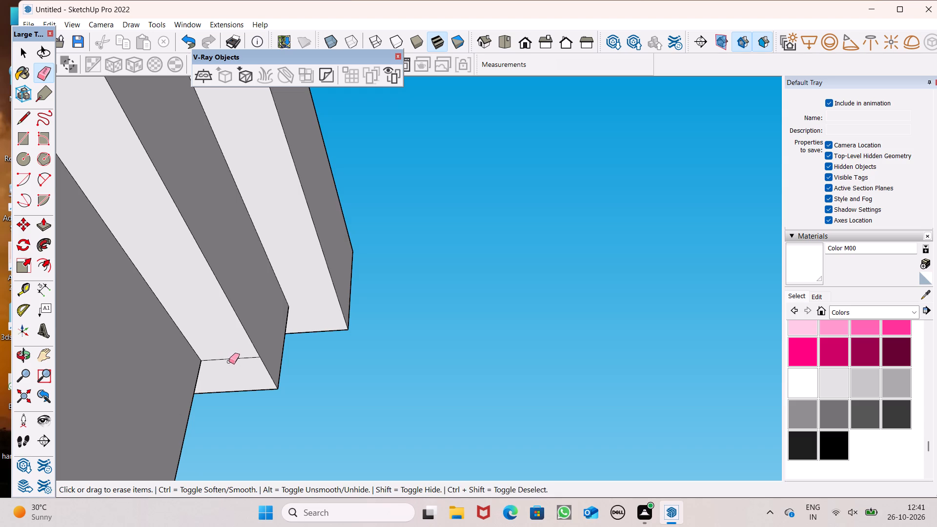
left_click_drag(229, 362, 229, 364)
Erase the seam lines beneath both cap bands at the window-side post's street corner on the wall side.
scroll(299, 351, "down", 5)
middle_click_drag(327, 405, 666, 381)
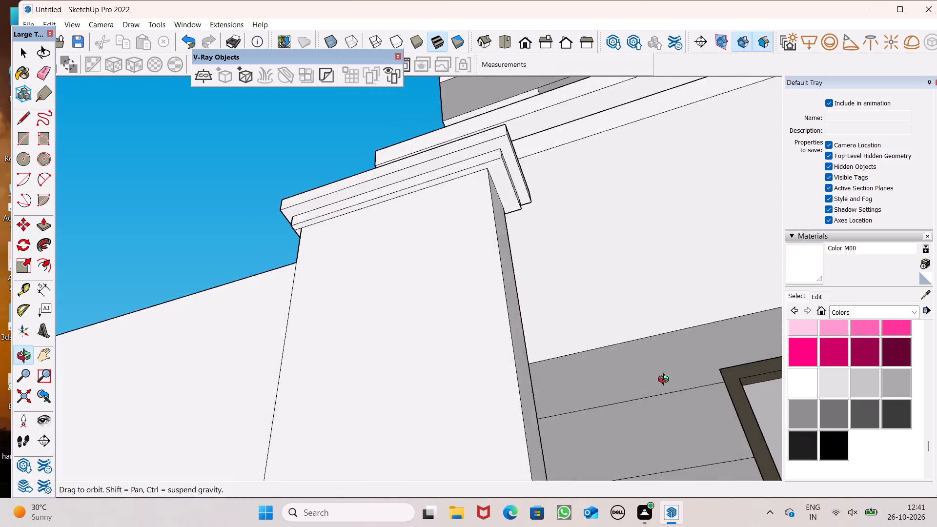
middle_click_drag(666, 381, 698, 381)
middle_click_drag(559, 330, 633, 332)
scroll(631, 334, "up", 1)
scroll(235, 153, "up", 6)
scroll(240, 165, "down", 2)
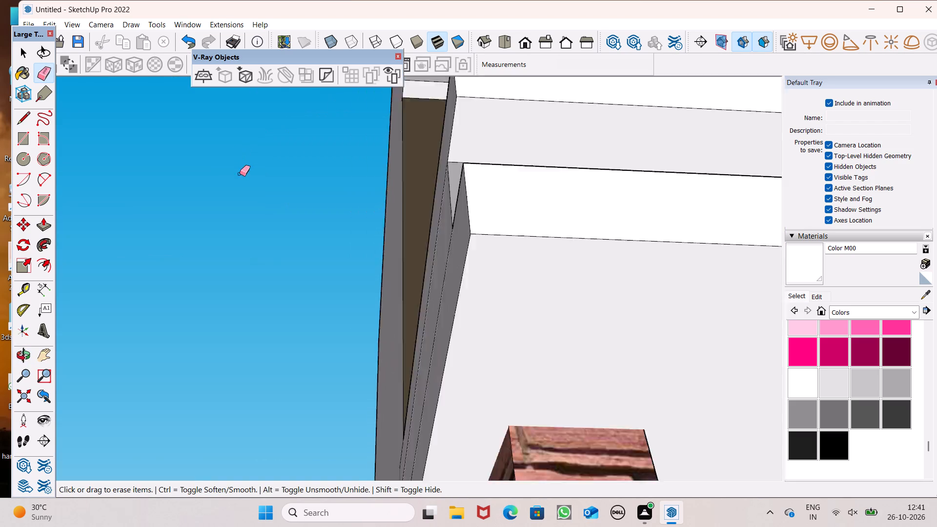
scroll(240, 174, "down", 3)
middle_click_drag(321, 227, 416, 187)
scroll(416, 187, "up", 1)
scroll(308, 161, "up", 6)
scroll(311, 196, "down", 2)
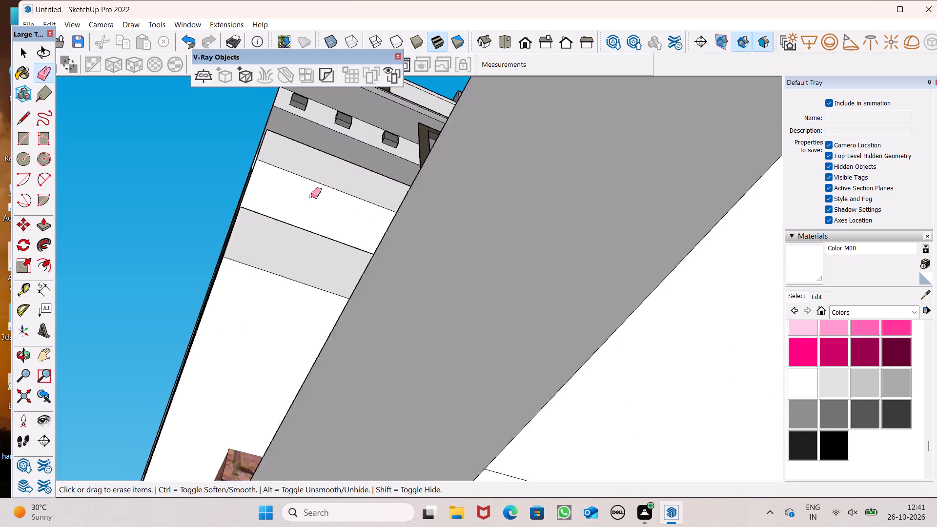
scroll(311, 196, "down", 3)
scroll(326, 220, "up", 6)
left_click_drag(336, 214, 341, 225)
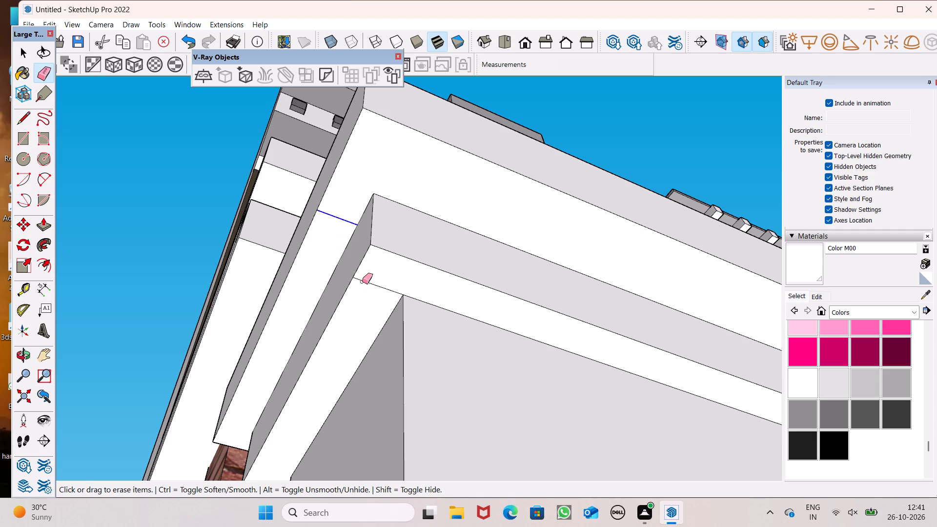
left_click(364, 280)
Erase the leftover seam lines beneath the door-side post's cap bands, starting at the street-side corners.
scroll(373, 249, "down", 4)
middle_click_drag(377, 307, 533, 358)
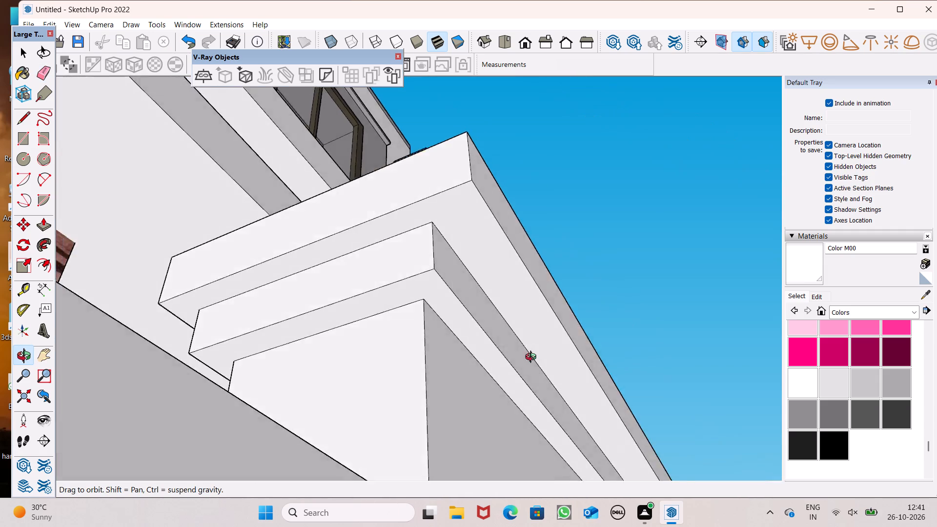
middle_click_drag(533, 358, 361, 396)
scroll(264, 268, "down", 7)
scroll(208, 268, "down", 4)
middle_click_drag(288, 273, 237, 308)
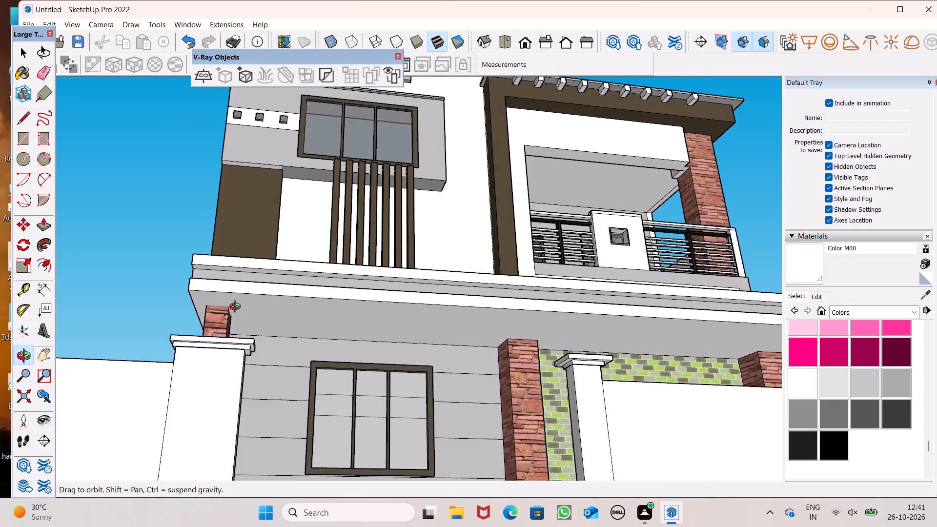
middle_click_drag(237, 308, 237, 308)
scroll(237, 308, "up", 1)
scroll(499, 317, "up", 6)
scroll(293, 322, "down", 5)
scroll(472, 399, "up", 6)
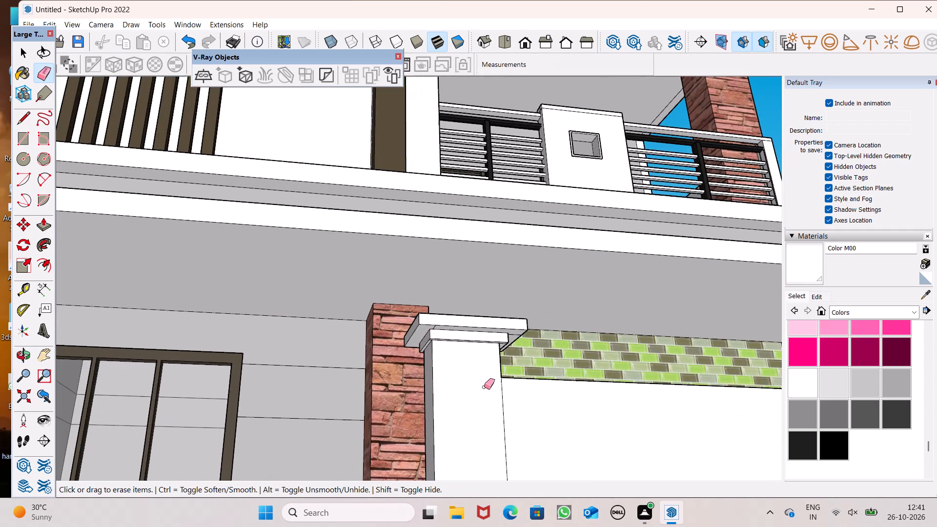
scroll(483, 379, "up", 8)
scroll(523, 280, "up", 6)
left_click(587, 258)
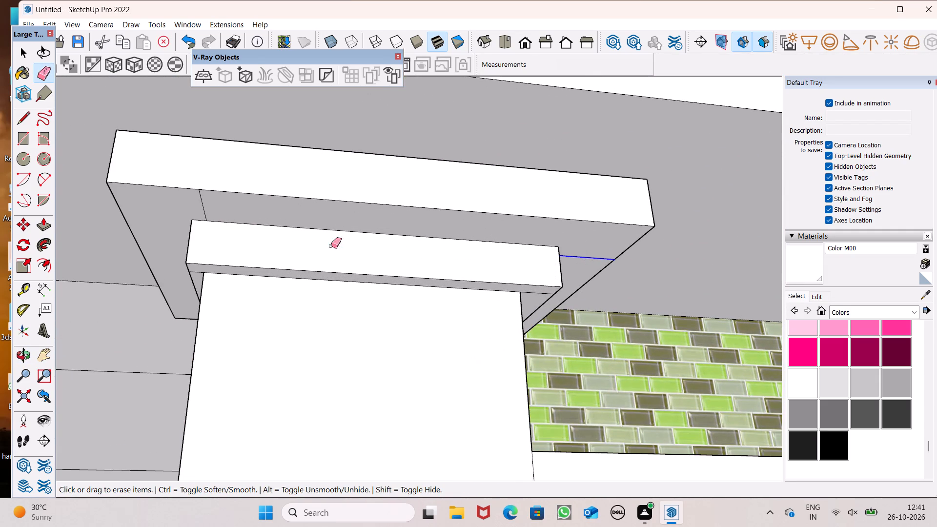
scroll(56, 250, "up", 4)
scroll(109, 250, "down", 5)
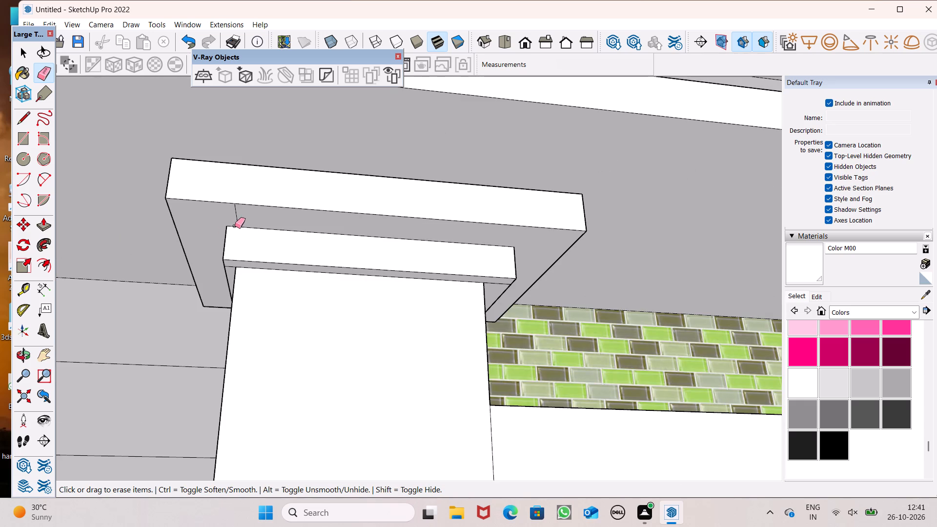
left_click(236, 225)
left_click(239, 223)
scroll(258, 272, "down", 3)
middle_click_drag(294, 303, 377, 235)
scroll(321, 274, "up", 1)
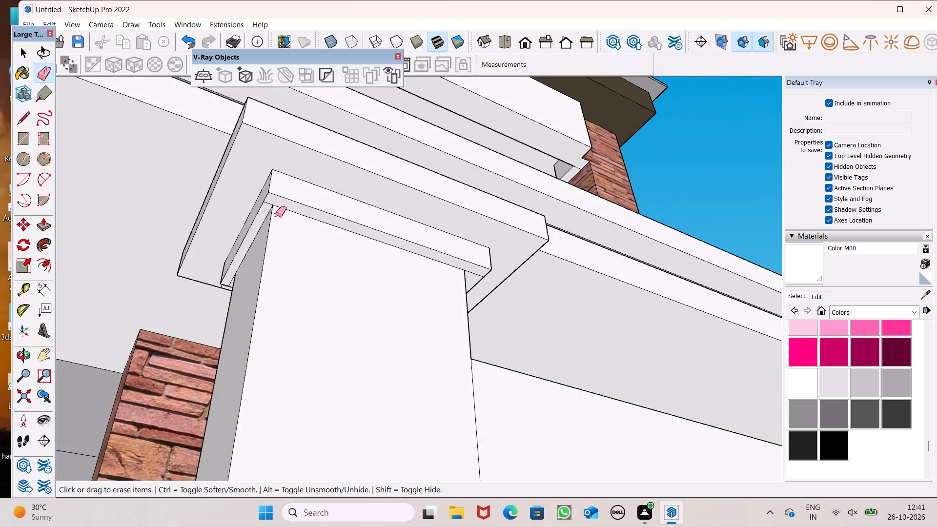
Erase the stray corner edges on the underside of the gate pillar's lower cap slab.
scroll(275, 214, "up", 11)
left_click(253, 190)
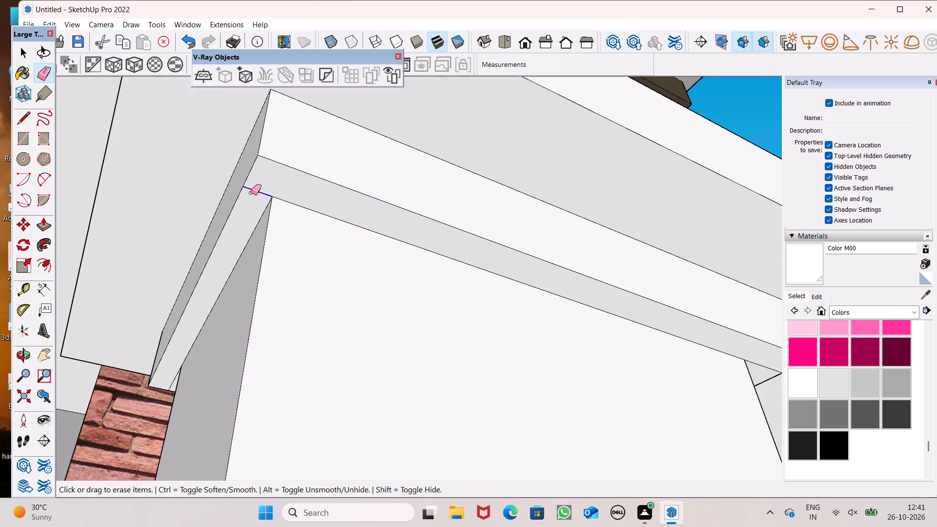
scroll(235, 198, "down", 5)
middle_click_drag(233, 296, 0, 291)
scroll(99, 312, "up", 1)
scroll(143, 264, "down", 6)
scroll(213, 263, "down", 2)
scroll(272, 257, "up", 8)
scroll(288, 219, "up", 5)
left_click_drag(283, 199, 285, 212)
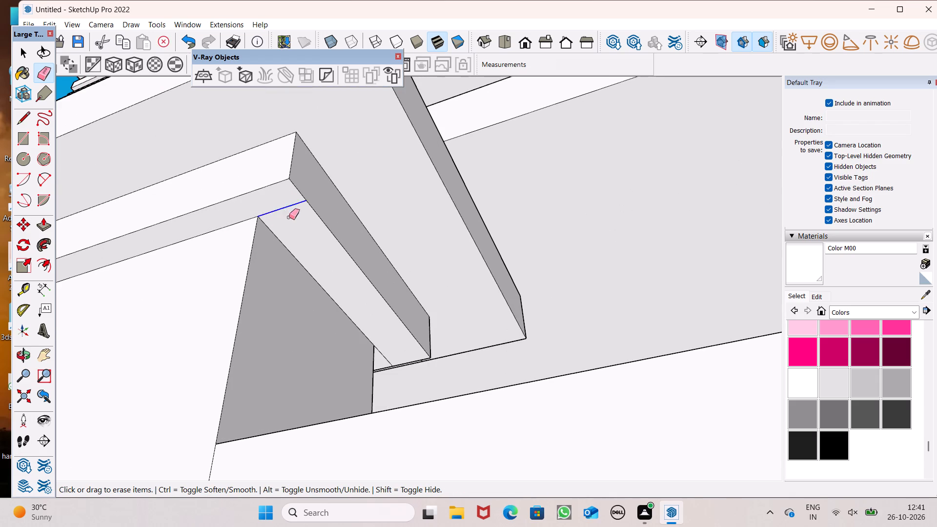
middle_click_drag(325, 269, 299, 292)
scroll(300, 292, "up", 1)
scroll(359, 308, "up", 5)
left_click_drag(415, 391, 407, 400)
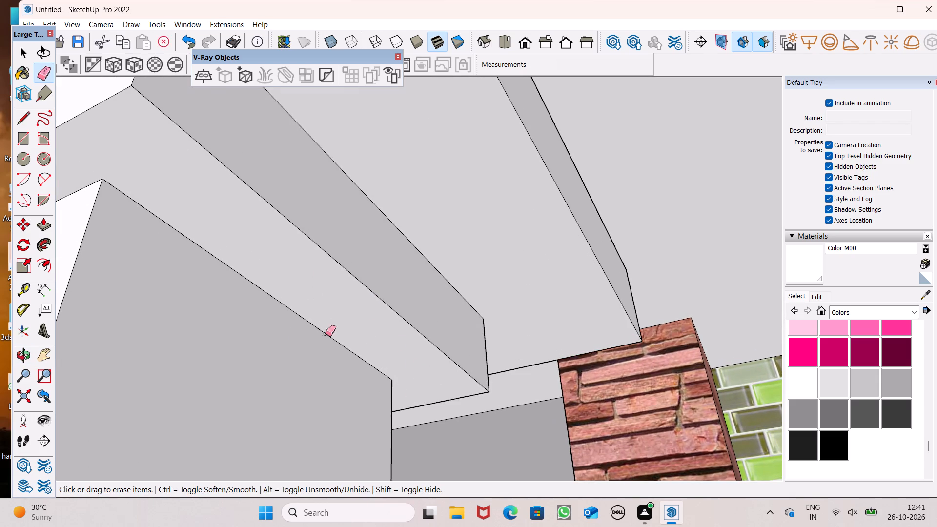
Erase the leftover dividing edges on the underside of the gate pillar's upper cap slab.
scroll(275, 337, "down", 5)
middle_click_drag(311, 353, 0, 355)
scroll(0, 355, "up", 1)
scroll(214, 336, "up", 1)
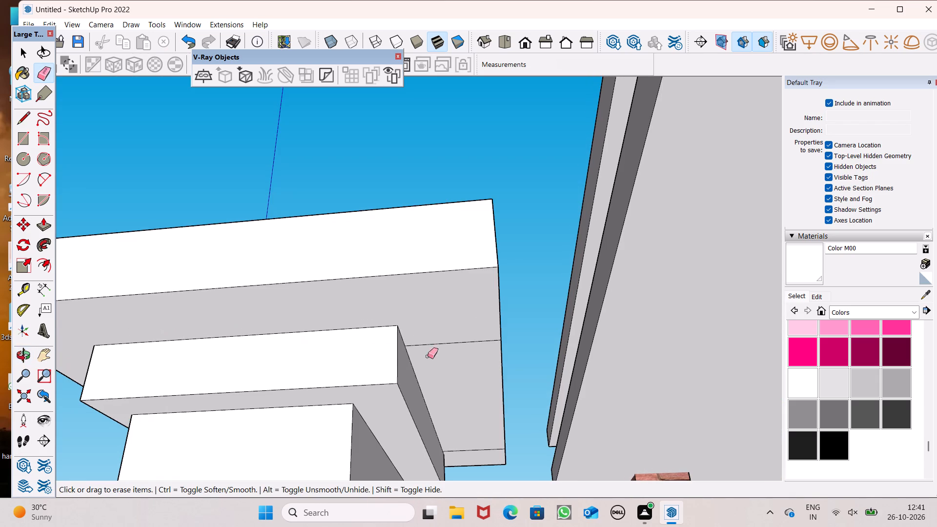
left_click(446, 346)
left_click_drag(446, 339, 448, 345)
scroll(359, 345, "down", 3)
scroll(436, 406, "up", 2)
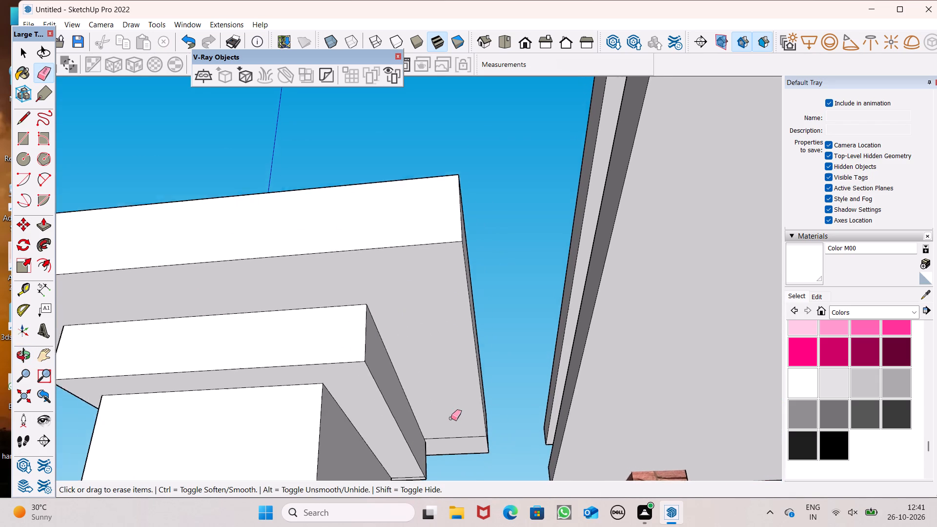
scroll(451, 418, "up", 2)
left_click_drag(448, 434, 450, 450)
scroll(385, 388, "down", 3)
scroll(428, 520, "up", 2)
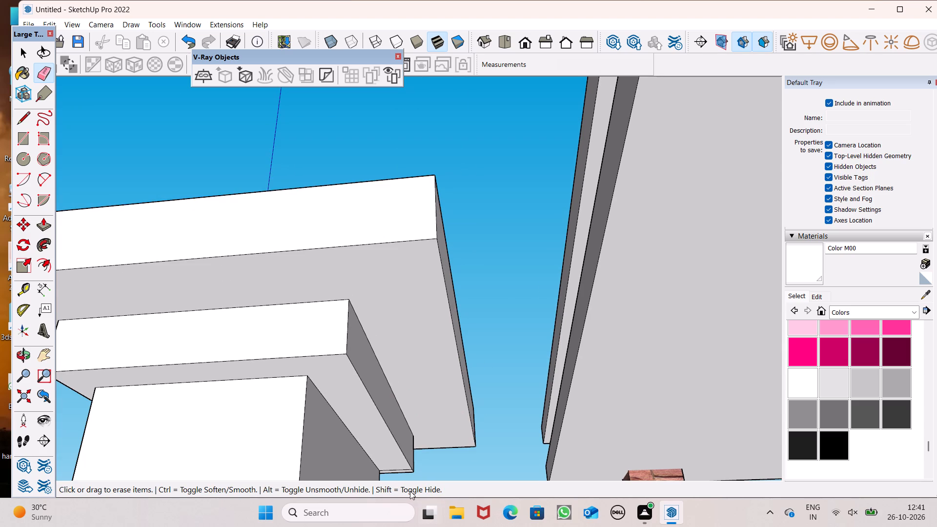
Erase the remaining stray edge at the end of the lower cap slab's underside.
scroll(358, 408, "down", 2)
scroll(381, 444, "up", 14)
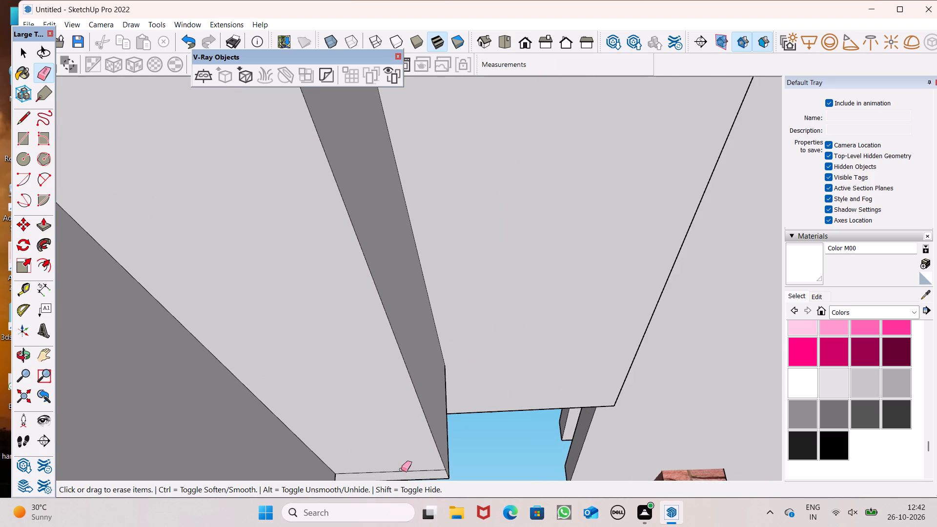
left_click(403, 468)
Examine the house's front elevation, the undersides of the gate pillar caps and the boundary wall.
scroll(353, 431, "down", 4)
middle_click_drag(346, 443, 266, 482)
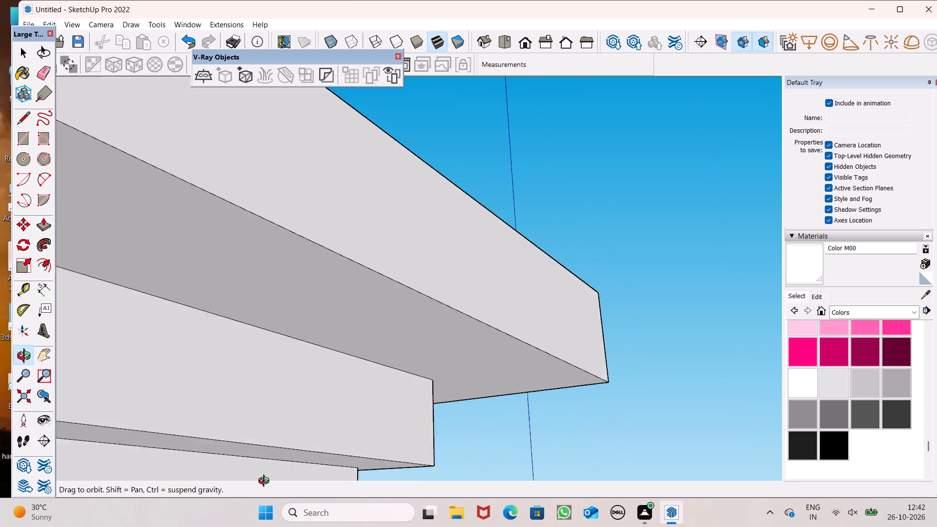
middle_click_drag(266, 482, 491, 496)
scroll(404, 420, "down", 7)
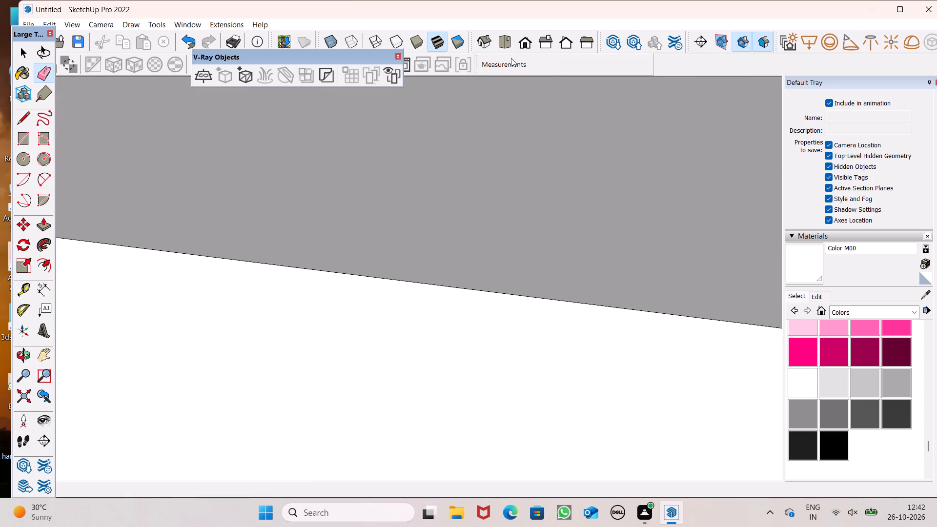
left_click(521, 48)
scroll(480, 352, "down", 5)
scroll(392, 336, "down", 5)
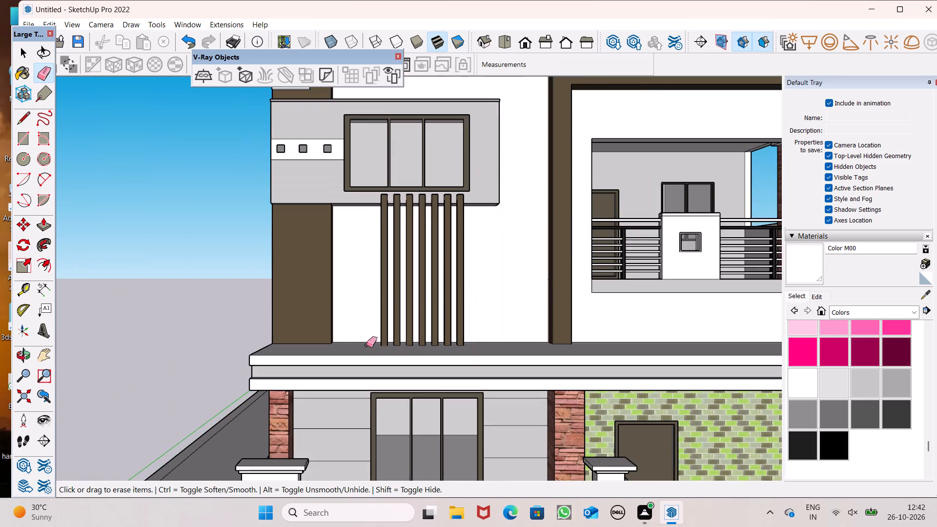
scroll(324, 340, "down", 6)
scroll(531, 310, "up", 1)
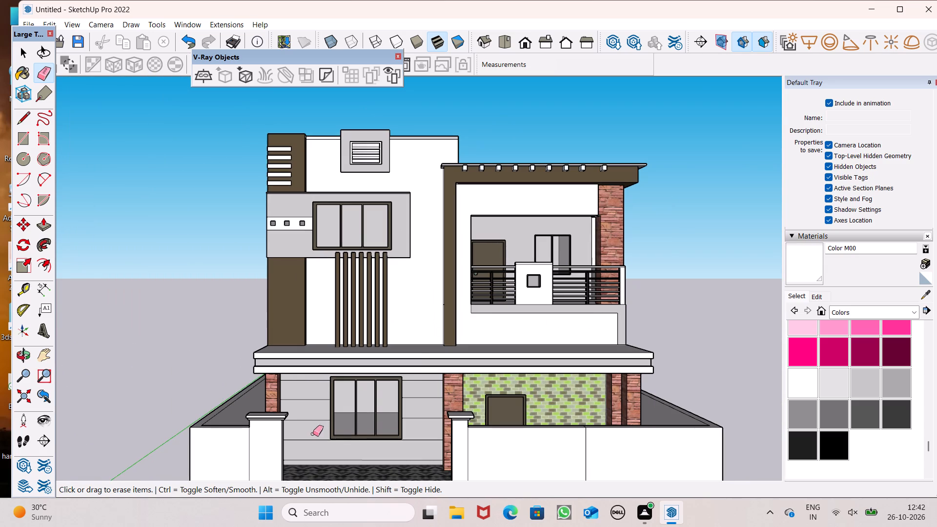
scroll(295, 434, "up", 4)
middle_click_drag(249, 429, 282, 300)
scroll(282, 301, "up", 1)
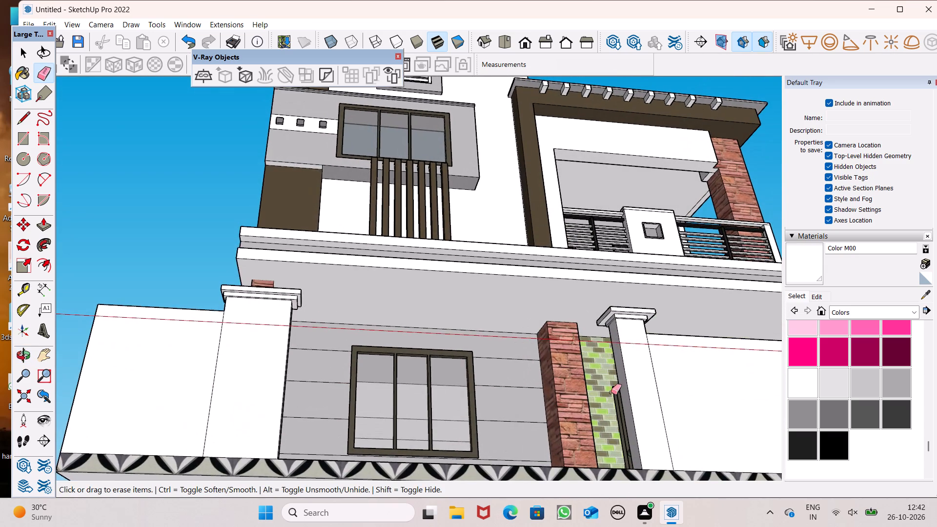
scroll(644, 401, "up", 8)
scroll(485, 337, "up", 1)
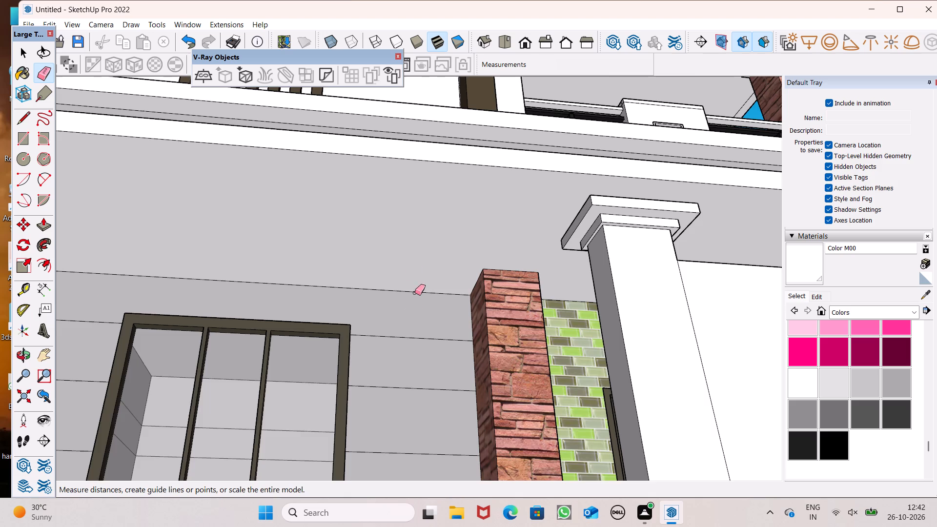
scroll(432, 275, "down", 4)
scroll(530, 278, "up", 7)
scroll(534, 206, "up", 9)
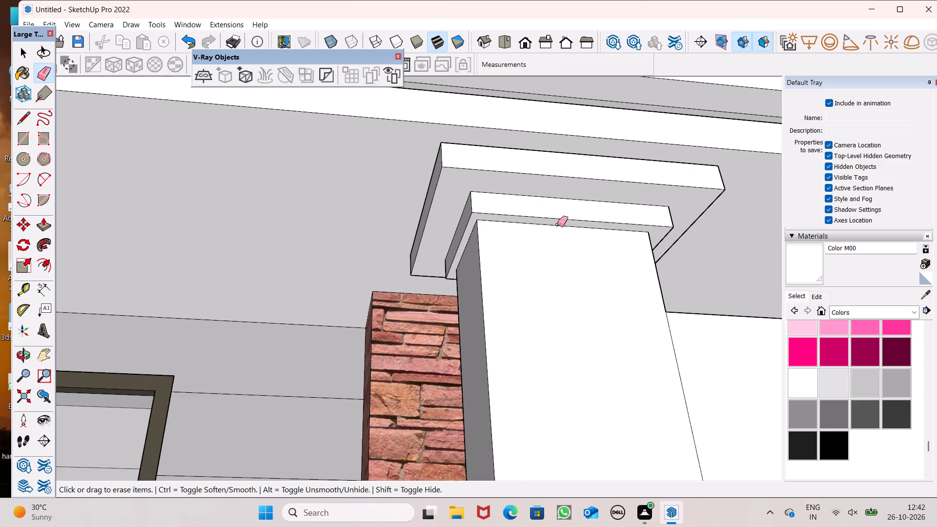
scroll(555, 234, "down", 3)
middle_click_drag(557, 263, 486, 326)
scroll(554, 269, "up", 1)
scroll(380, 378, "down", 6)
scroll(490, 404, "down", 5)
scroll(433, 401, "down", 6)
middle_click_drag(440, 404, 466, 388)
scroll(466, 388, "up", 3)
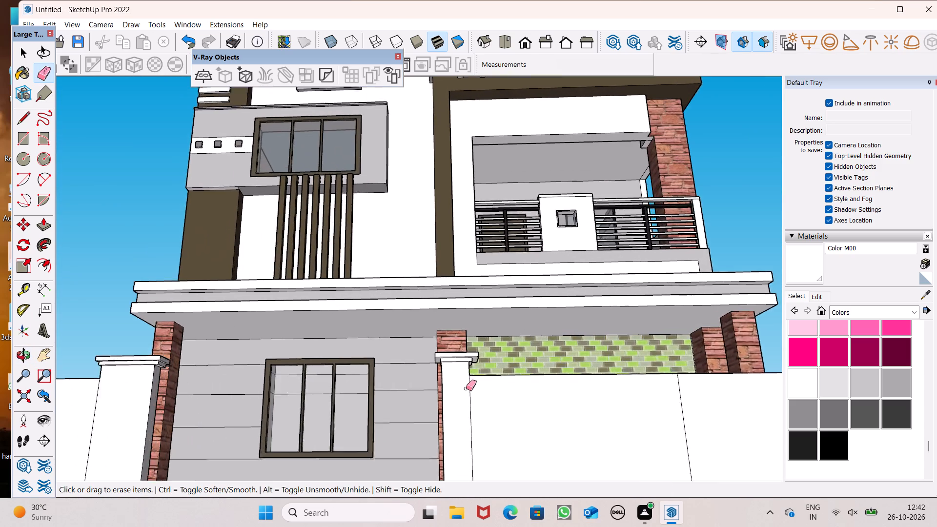
scroll(466, 388, "up", 1)
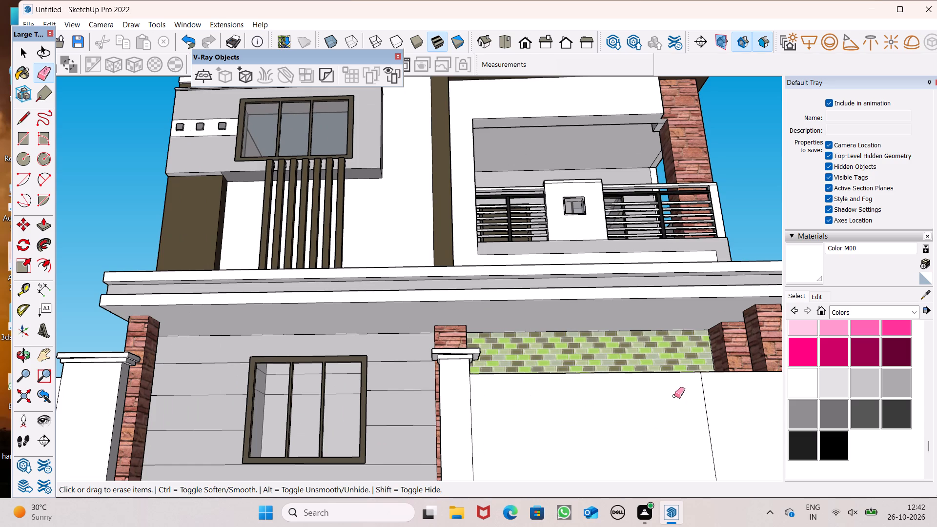
scroll(567, 301, "down", 6)
middle_click_drag(562, 302, 558, 410)
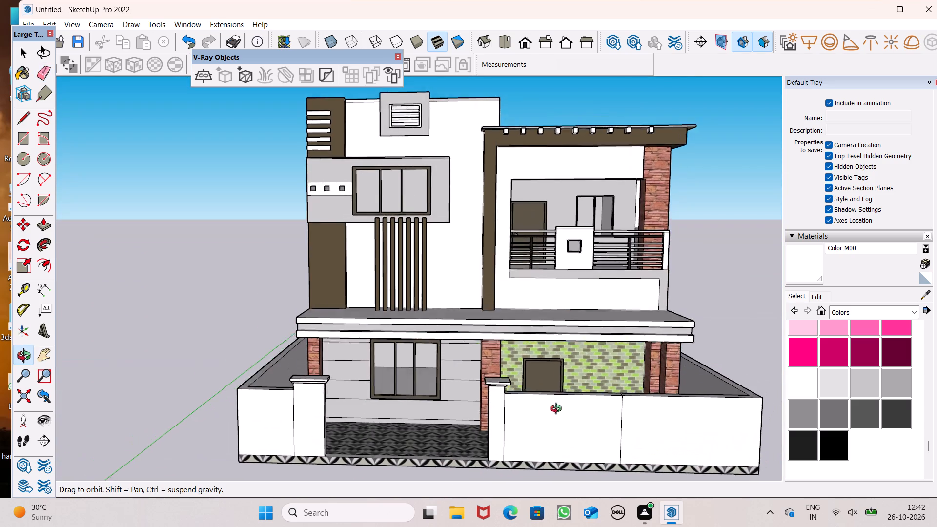
middle_click_drag(558, 410, 558, 413)
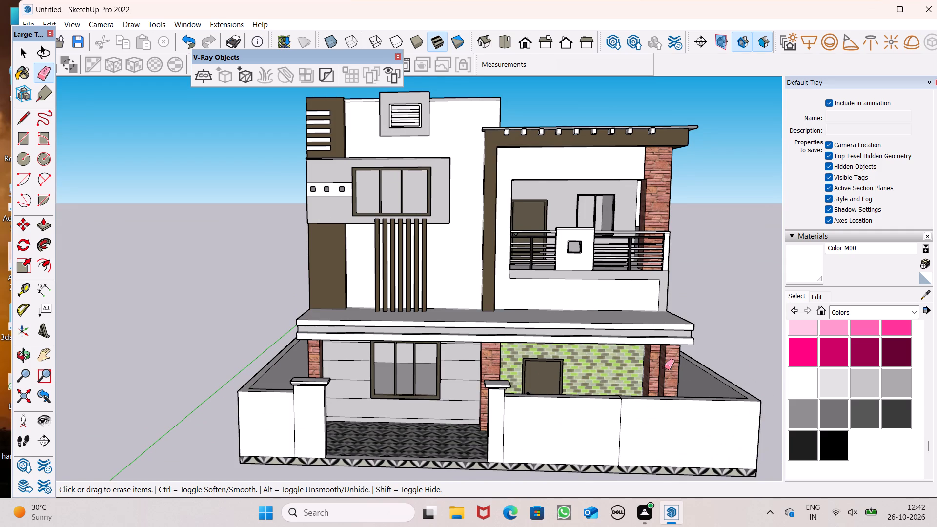
scroll(664, 367, "down", 1)
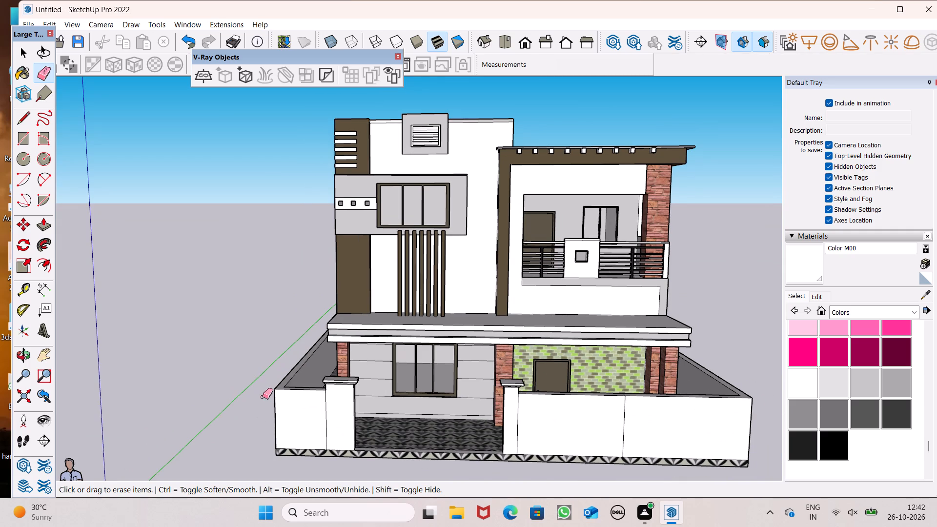
scroll(236, 368, "down", 1)
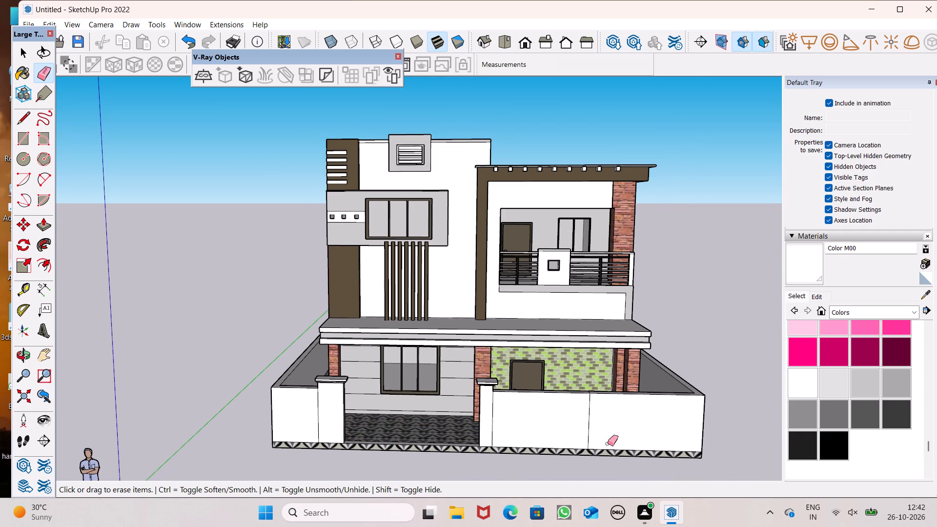
Paint the front and gate-side faces of the left gate pillar shaft with grey Color M04.
left_click(799, 412)
scroll(383, 414, "up", 4)
left_click(311, 410)
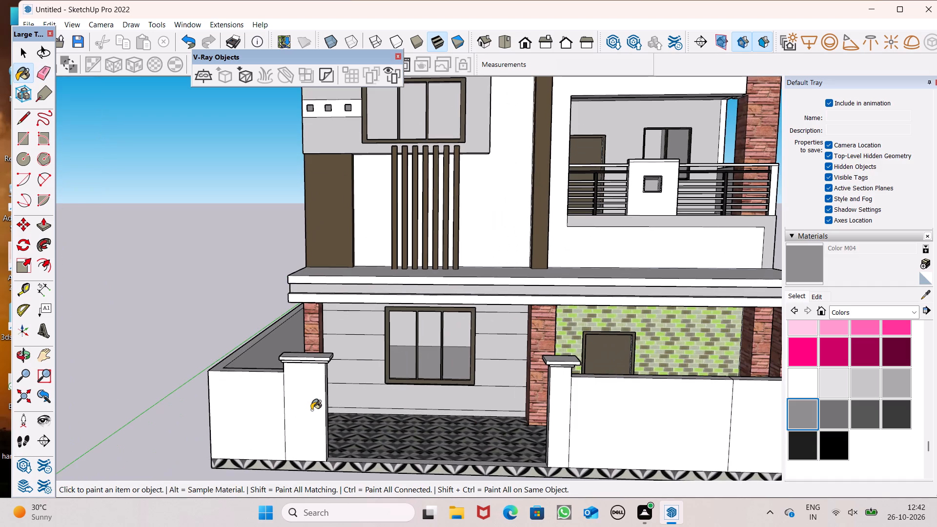
scroll(315, 376, "up", 11)
middle_click_drag(319, 380, 305, 384)
scroll(301, 385, "up", 6)
middle_click_drag(306, 424, 165, 455)
left_click(357, 409)
Paint the remaining faces of the left gate pillar shaft with Color M04.
scroll(250, 394, "up", 1)
middle_click_drag(249, 391, 802, 345)
scroll(803, 346, "up", 1)
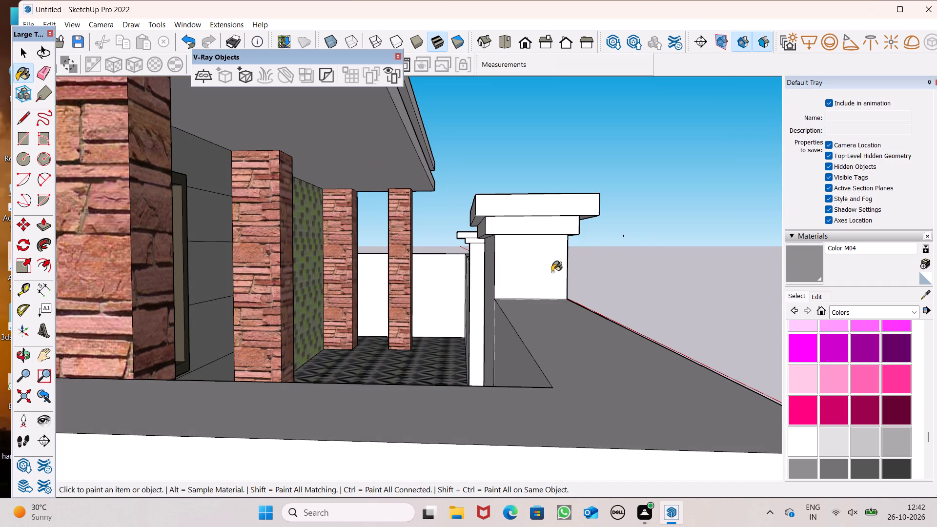
left_click(551, 272)
middle_click_drag(453, 287, 511, 297)
scroll(511, 297, "up", 1)
middle_click(511, 297)
scroll(415, 318, "down", 6)
scroll(386, 353, "up", 2)
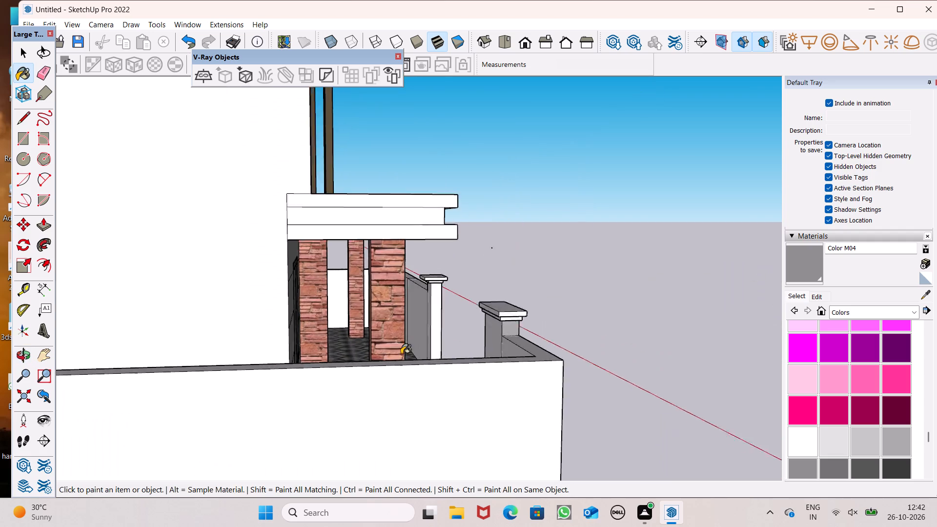
scroll(401, 354, "up", 4)
left_click(524, 335)
Paint the front and gate-side faces of the right gate pillar shaft with Color M04.
scroll(522, 335, "up", 1)
middle_click_drag(497, 352, 367, 407)
scroll(375, 371, "down", 4)
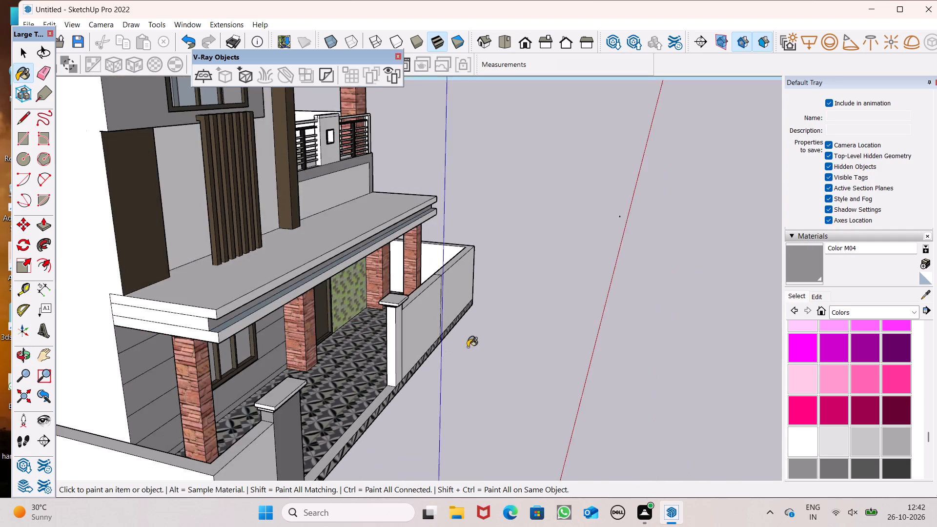
scroll(465, 338, "up", 7)
scroll(273, 297, "up", 3)
left_click(418, 316)
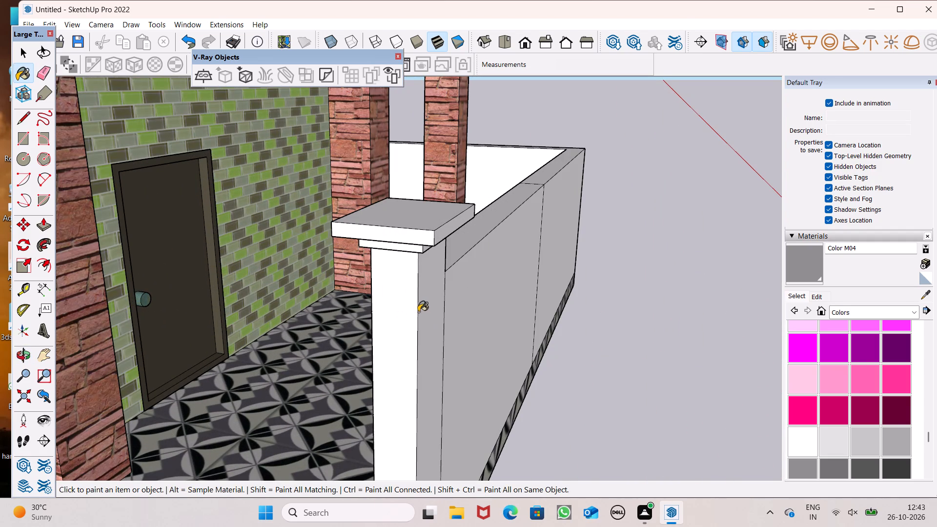
left_click(420, 306)
left_click(409, 307)
Paint the wall-side and rear faces of the right gate pillar shaft with Color M04.
scroll(426, 317, "up", 1)
middle_click_drag(414, 334, 0, 330)
scroll(445, 232, "up", 4)
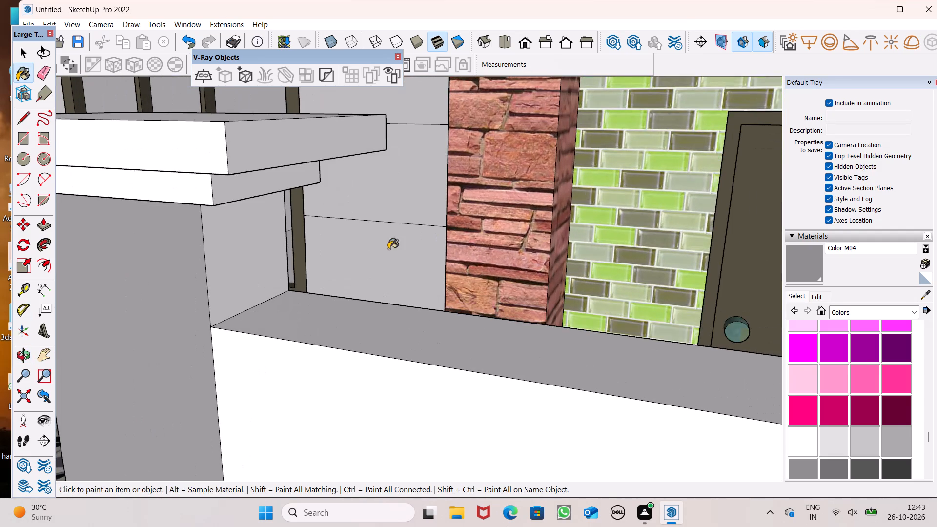
left_click(248, 262)
middle_click_drag(217, 285, 867, 316)
scroll(697, 373, "up", 1)
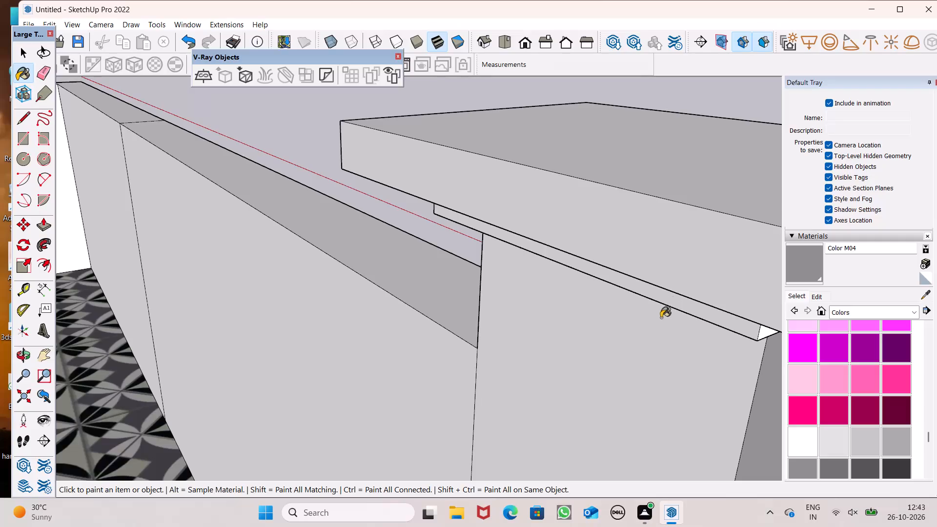
left_click(616, 331)
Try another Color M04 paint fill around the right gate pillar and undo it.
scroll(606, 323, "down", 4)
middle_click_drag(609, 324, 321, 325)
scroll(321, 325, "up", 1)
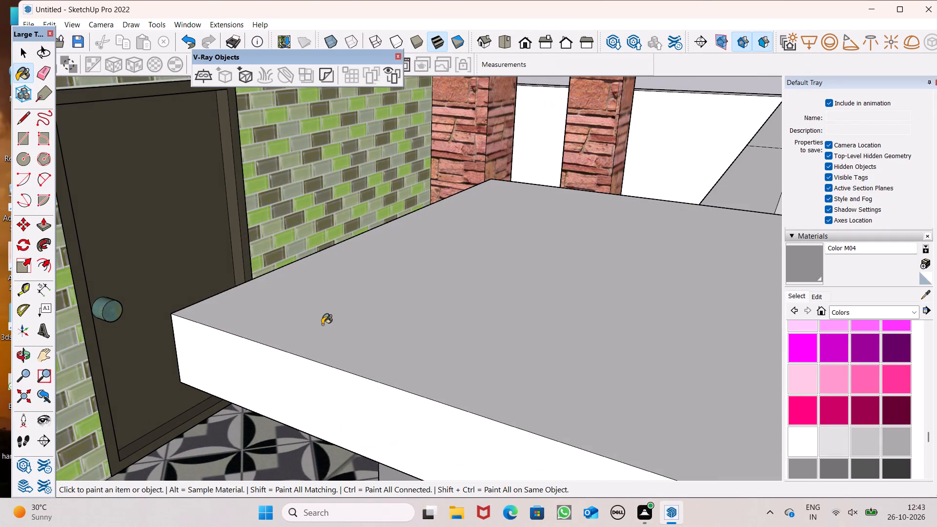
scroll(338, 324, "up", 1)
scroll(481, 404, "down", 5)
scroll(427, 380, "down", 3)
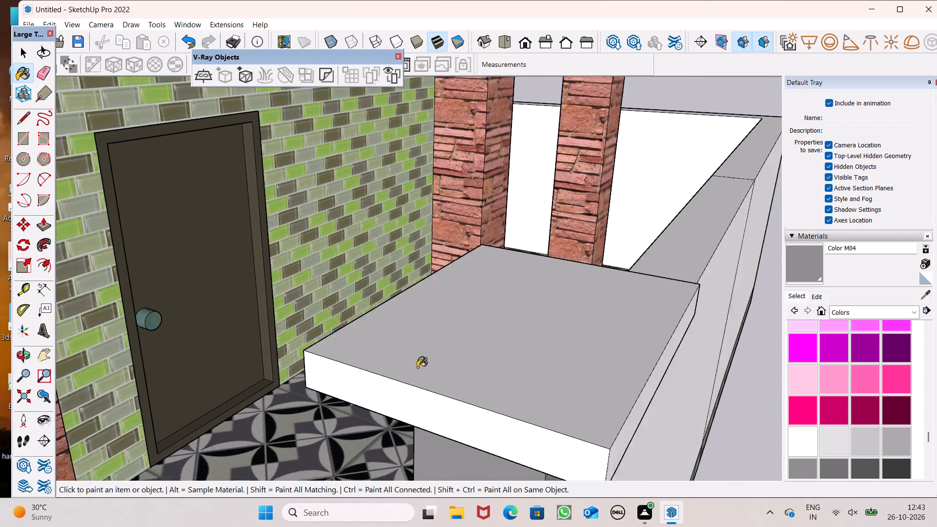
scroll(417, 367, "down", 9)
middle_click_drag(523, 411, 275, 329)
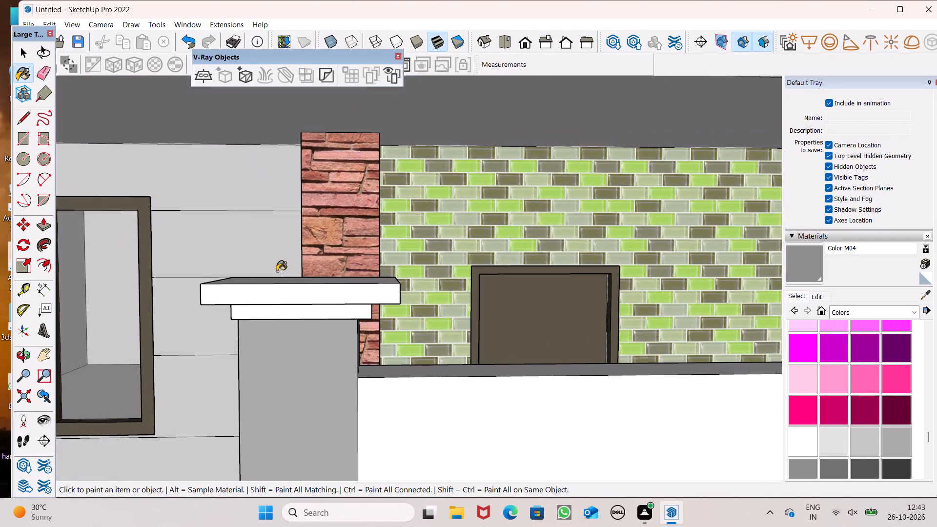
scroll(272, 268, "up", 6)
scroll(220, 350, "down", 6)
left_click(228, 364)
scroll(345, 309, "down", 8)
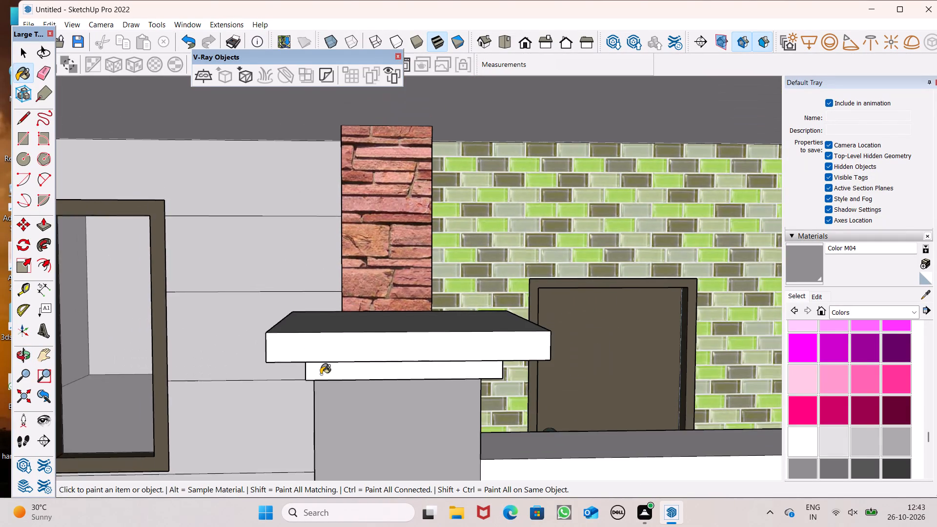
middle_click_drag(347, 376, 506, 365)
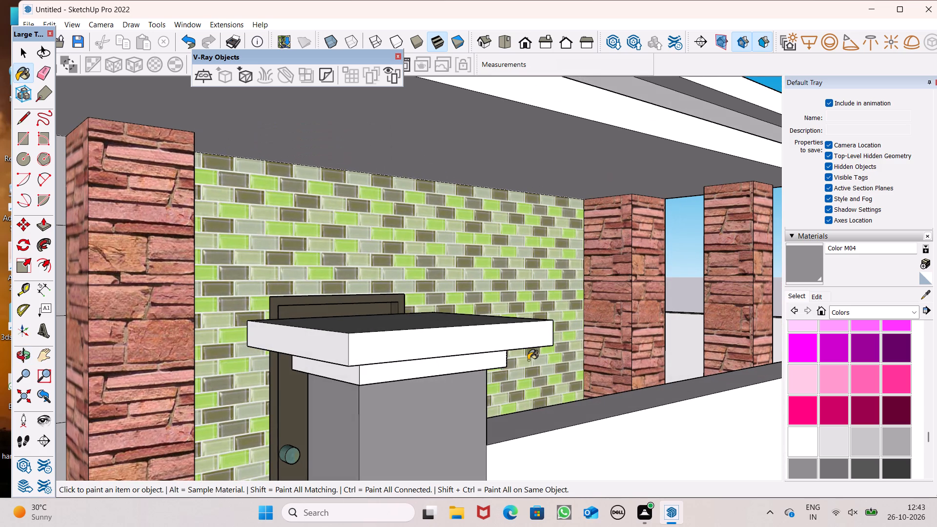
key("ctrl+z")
Paint the first side face and the underside of the right gate pillar's lower cap tier with Color M04.
scroll(447, 351, "up", 5)
middle_click_drag(430, 409, 505, 310)
scroll(405, 305, "up", 4)
left_click_drag(382, 307, 366, 307)
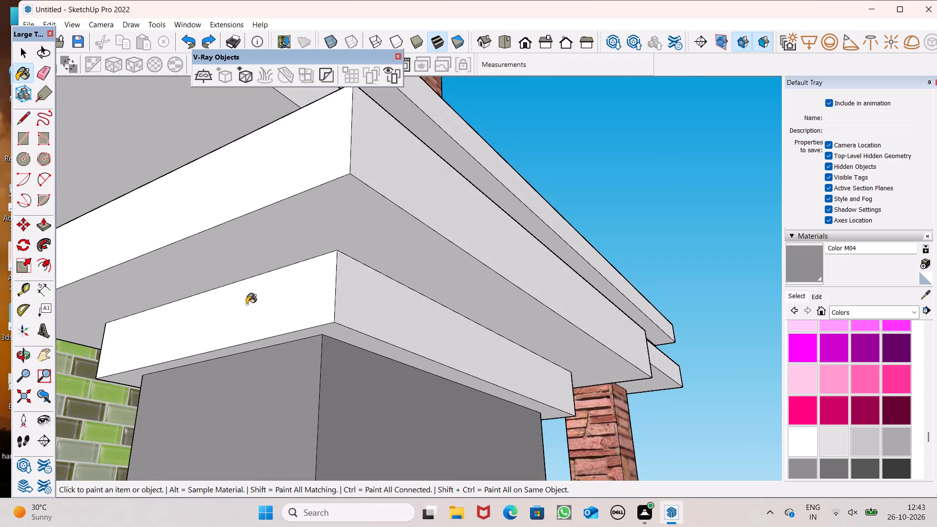
left_click(257, 303)
scroll(325, 350, "up", 5)
left_click(361, 324)
scroll(334, 304, "down", 6)
middle_click_drag(419, 324, 0, 300)
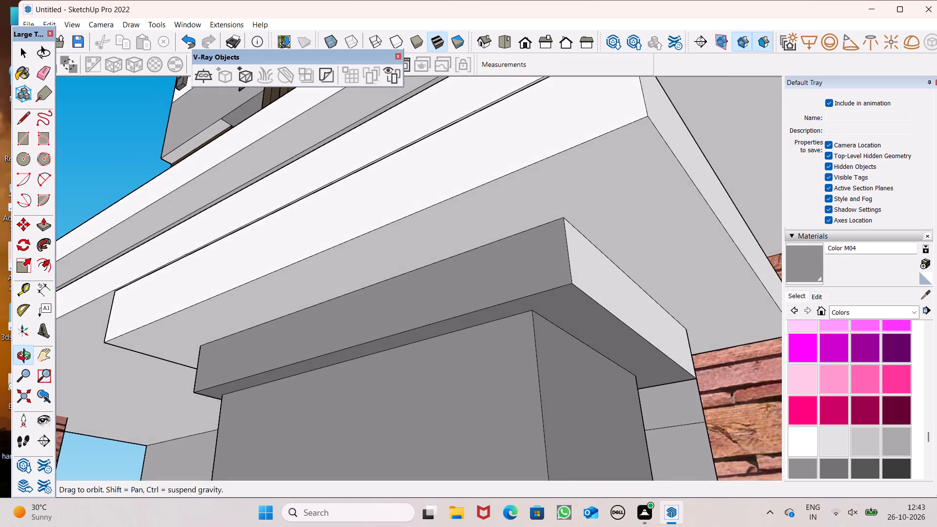
middle_click_drag(0, 300, 0, 301)
Paint the remaining side faces of the right gate pillar's lower cap tier with Color M04.
scroll(0, 301, "up", 1)
left_click(587, 278)
scroll(526, 273, "down", 3)
middle_click_drag(615, 353, 98, 343)
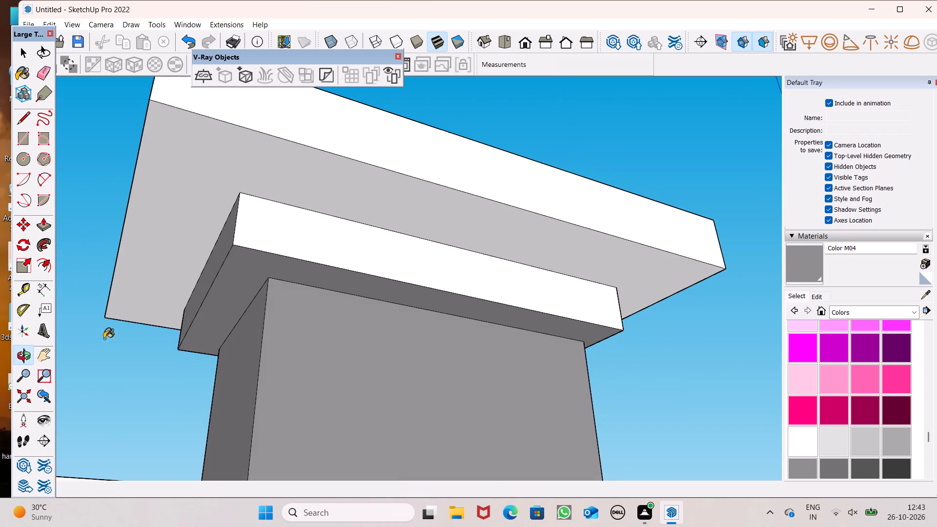
left_click(272, 235)
scroll(251, 287, "down", 3)
middle_click_drag(305, 296, 694, 319)
scroll(391, 291, "down", 5)
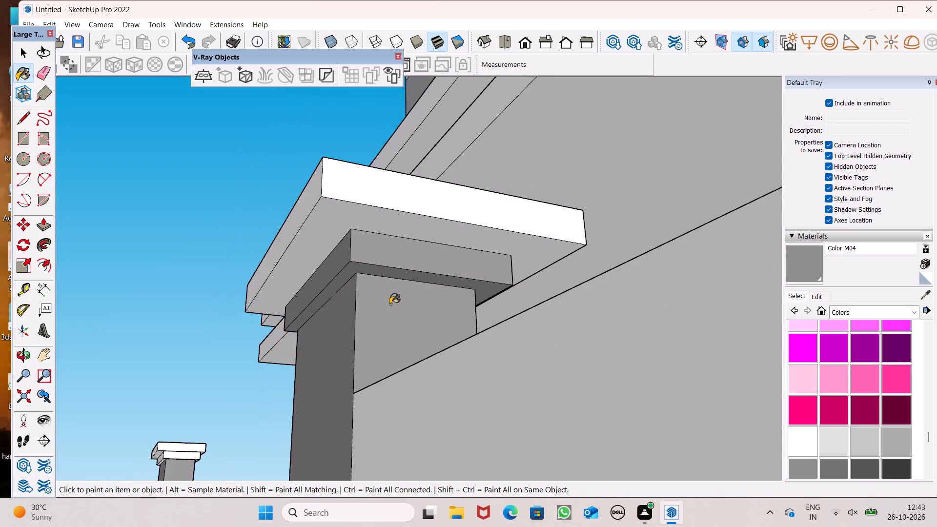
Paint the underside and the outward side faces of the left gate pillar's lower cap tier with Color M04.
middle_click_drag(541, 375, 642, 373)
scroll(563, 334, "down", 12)
scroll(34, 408, "up", 7)
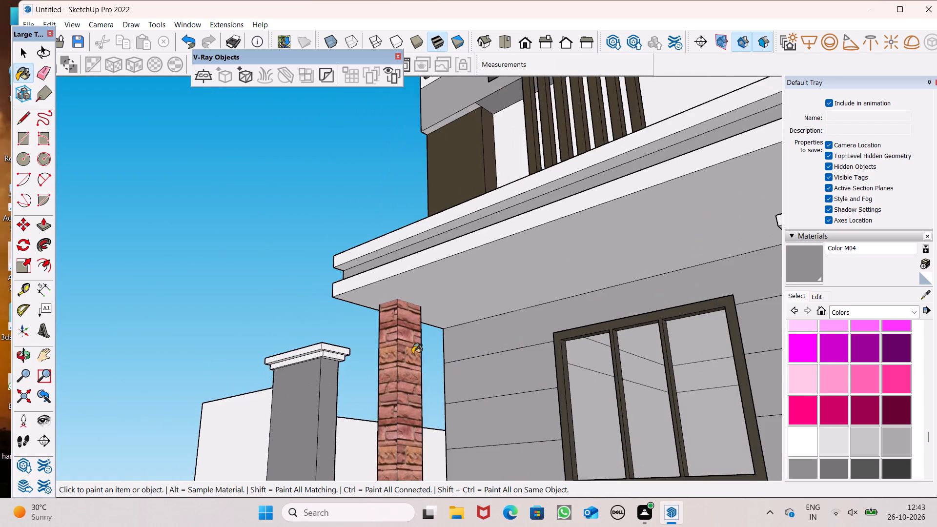
scroll(413, 348, "up", 6)
scroll(126, 376, "up", 8)
scroll(240, 371, "up", 5)
left_click(257, 360)
left_click(404, 339)
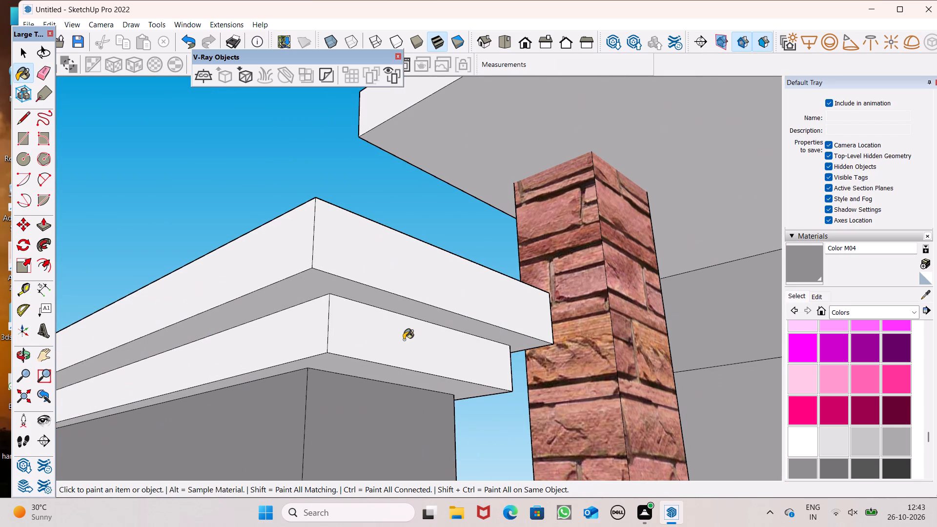
scroll(347, 382, "up", 5)
left_click(343, 360)
scroll(381, 349, "down", 5)
middle_click_drag(432, 384, 92, 397)
scroll(432, 384, "up", 1)
left_click(412, 360)
scroll(187, 370, "up", 1)
middle_click_drag(188, 375, 643, 431)
scroll(588, 364, "down", 6)
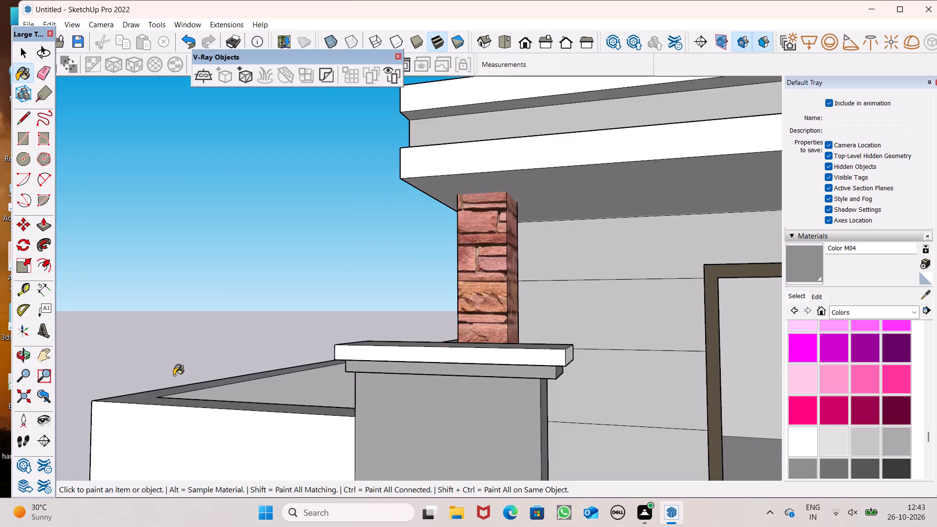
Paint the last white side face of the left gate pillar's lower cap tier with Color M04.
middle_click_drag(191, 375, 493, 368)
scroll(493, 369, "up", 1)
scroll(723, 355, "up", 5)
scroll(113, 370, "down", 6)
scroll(25, 294, "down", 1)
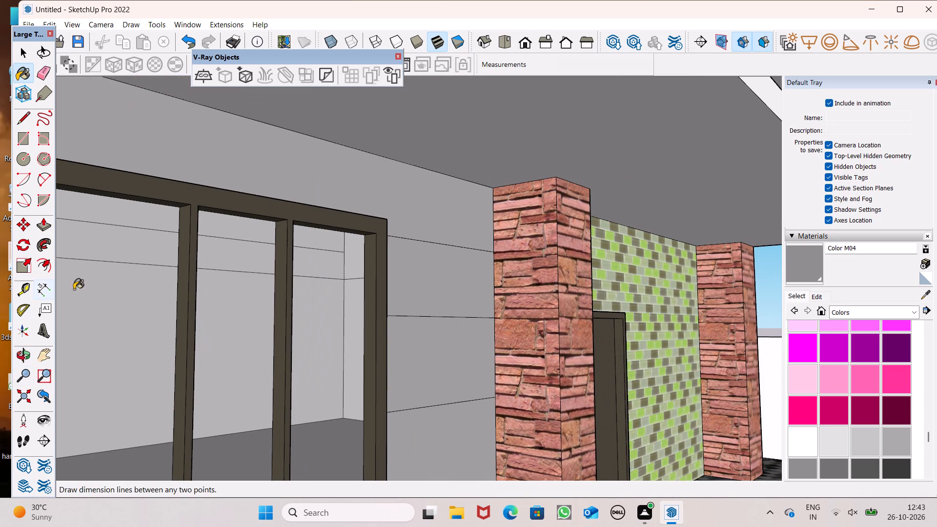
scroll(479, 246, "down", 18)
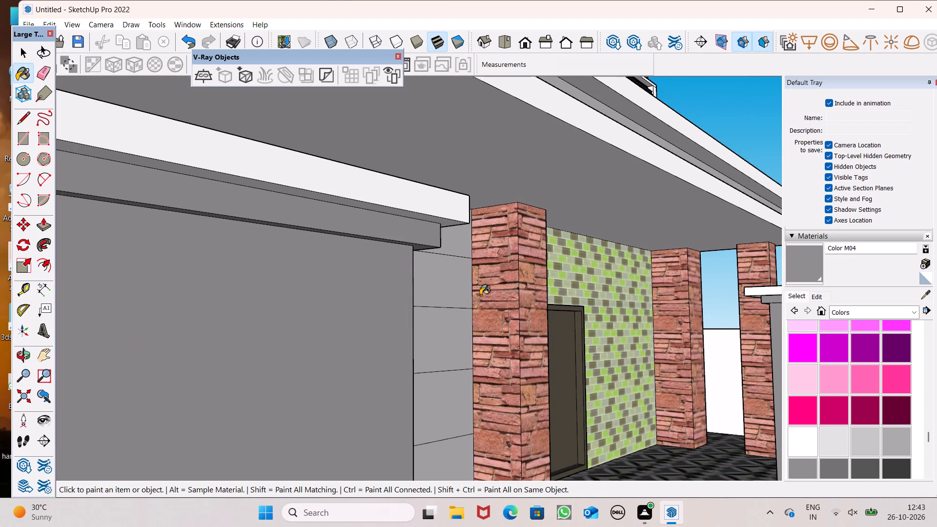
scroll(467, 292, "down", 7)
scroll(493, 323, "up", 1)
middle_click_drag(492, 357, 617, 380)
scroll(359, 353, "down", 4)
scroll(578, 373, "up", 2)
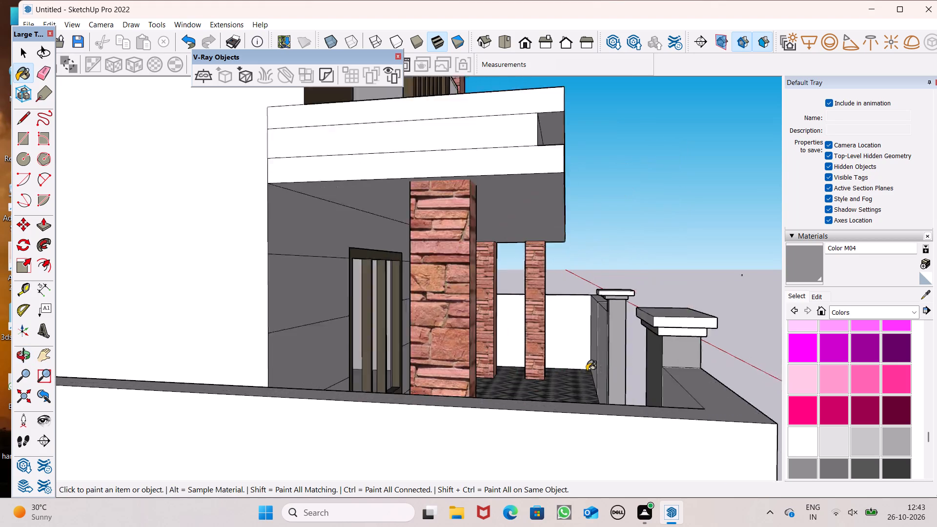
scroll(587, 371, "up", 5)
scroll(585, 375, "down", 5)
scroll(606, 370, "up", 7)
left_click(615, 345)
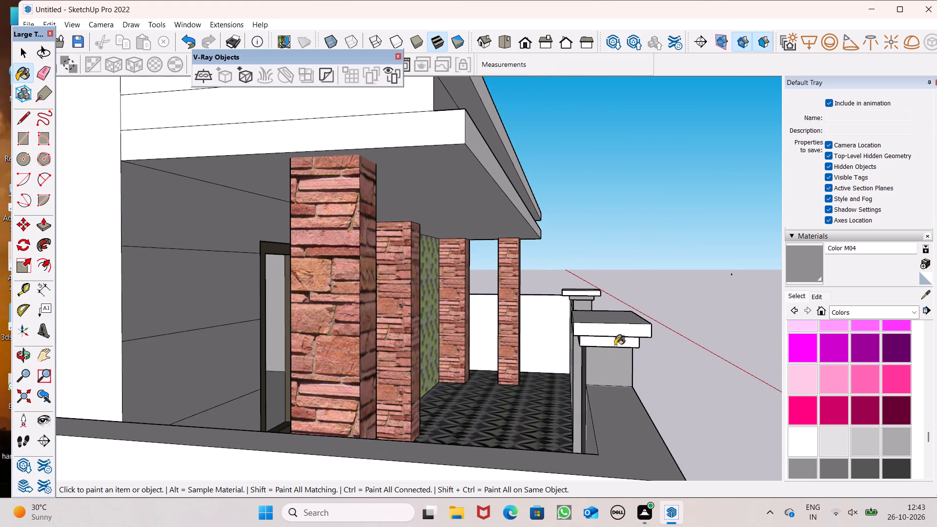
scroll(637, 399, "up", 1)
middle_click_drag(633, 400, 453, 374)
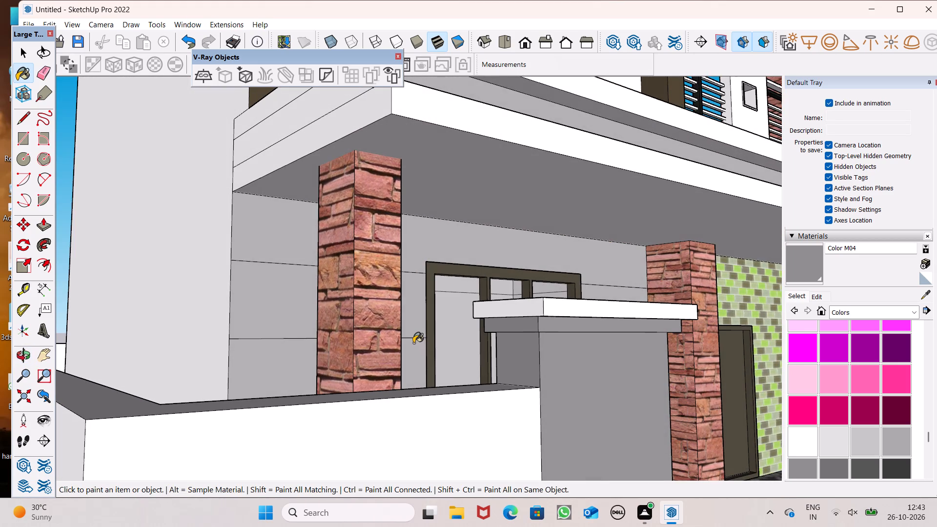
Paint the far right section of the front boundary wall with Color M04.
scroll(407, 345, "down", 10)
middle_click_drag(275, 372, 265, 364)
scroll(264, 363, "down", 4)
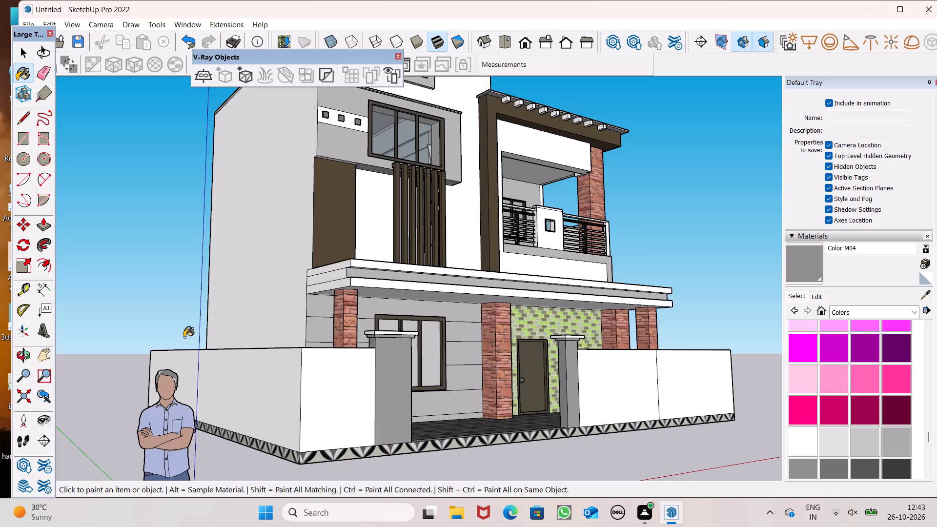
left_click(644, 390)
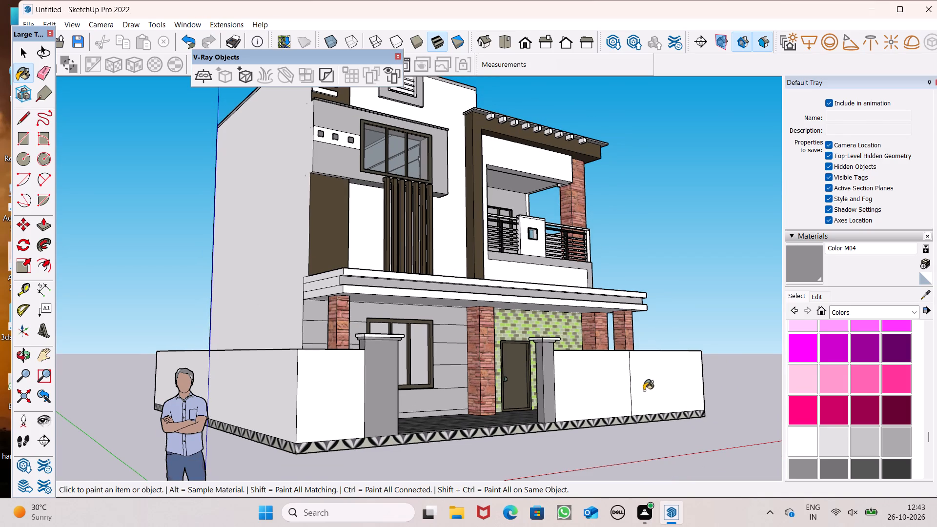
scroll(513, 391, "down", 2)
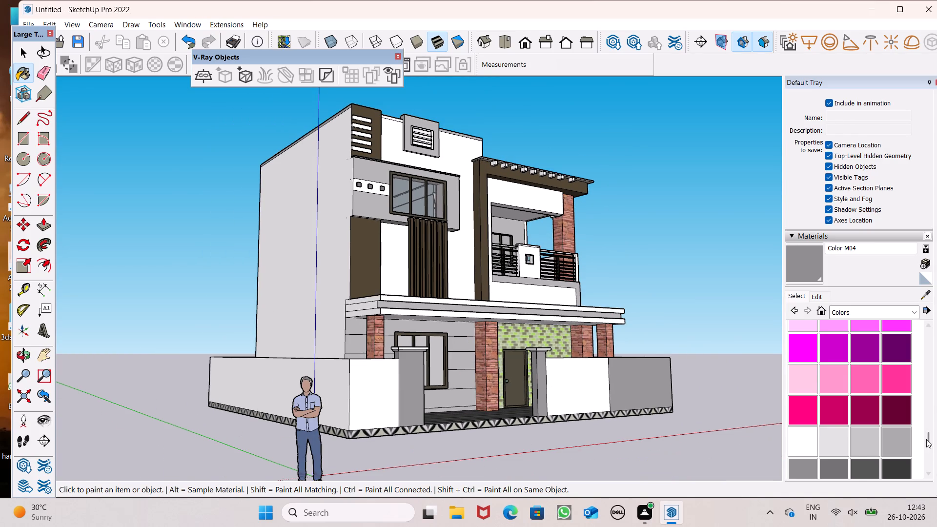
Draw a rectangle about 7' by 1' 5" on the upper part of the white front wall beside the right gate pillar.
middle_click_drag(607, 453, 449, 474)
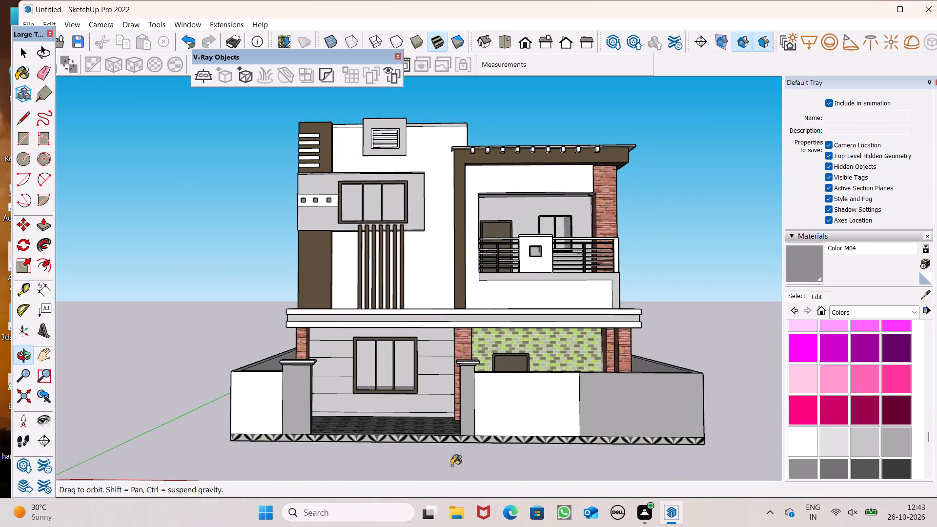
left_click(22, 142)
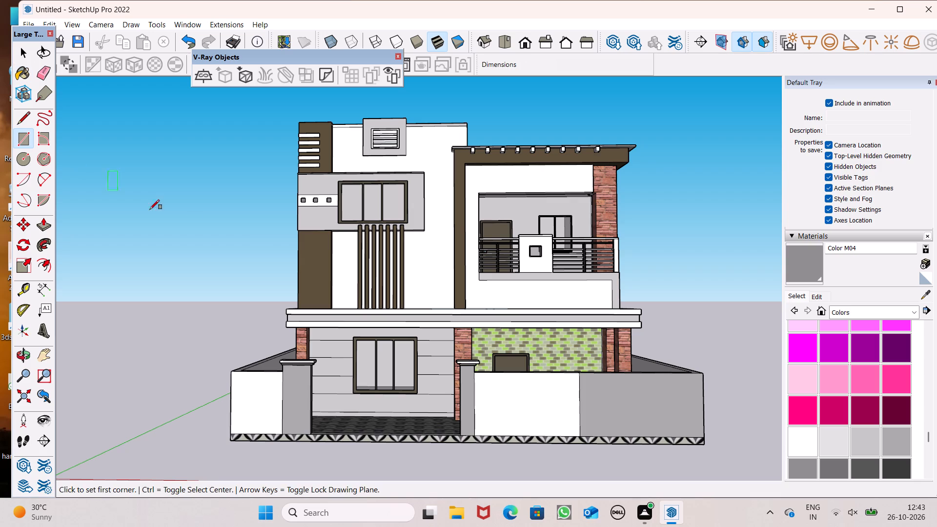
scroll(535, 405, "up", 2)
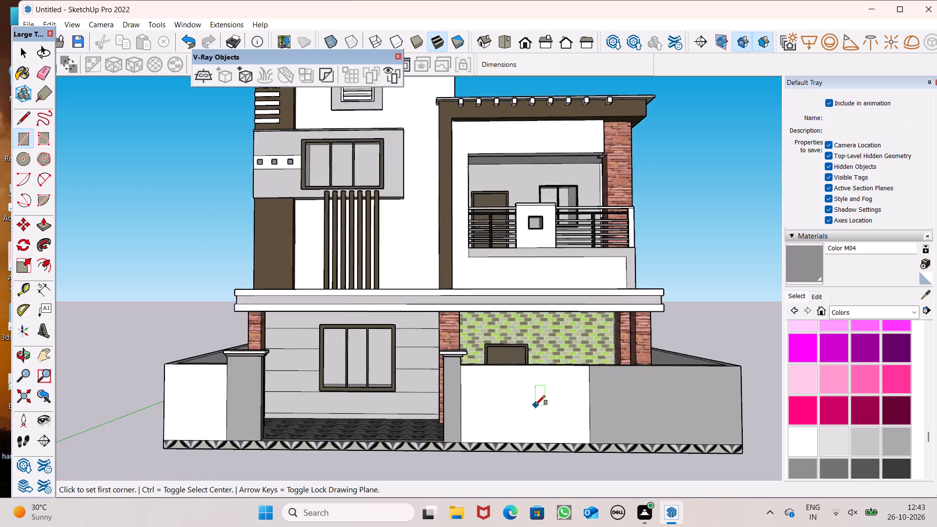
scroll(535, 405, "up", 4)
scroll(477, 423, "down", 3)
scroll(581, 368, "up", 7)
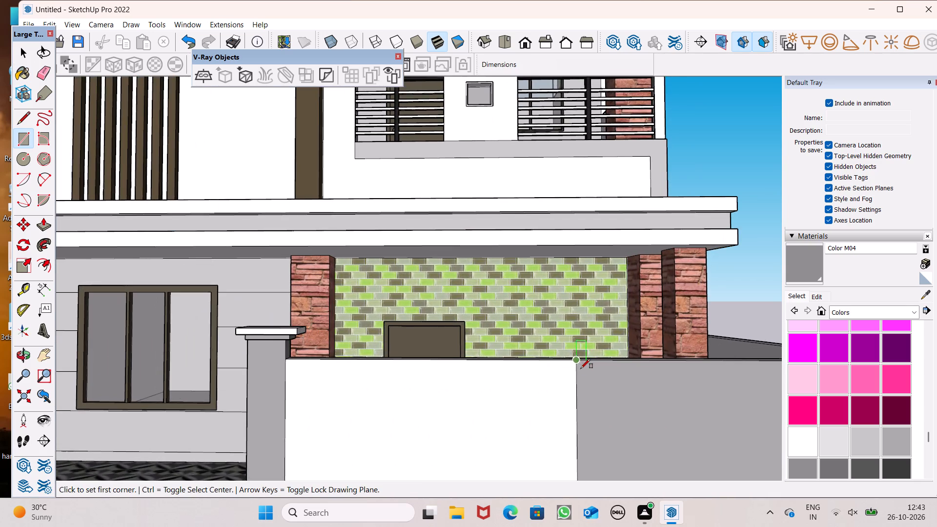
scroll(263, 359, "down", 3)
scroll(396, 353, "down", 2)
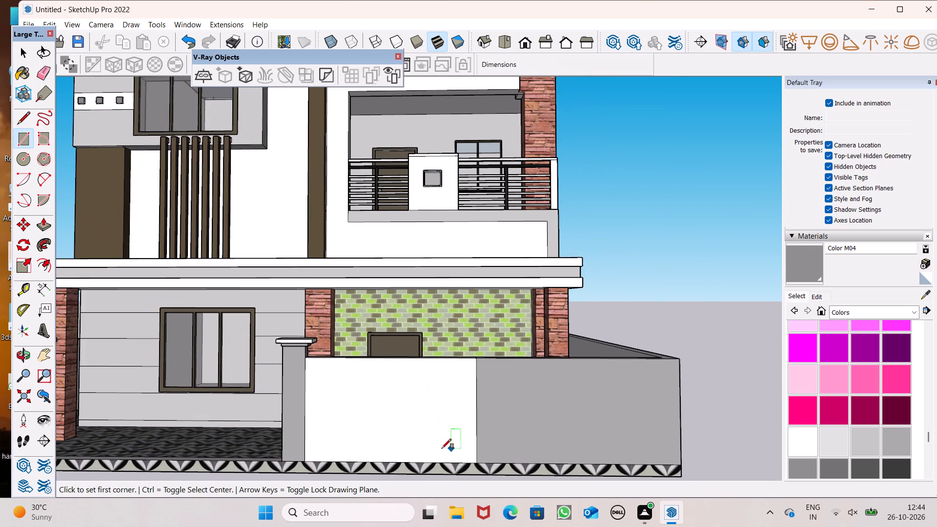
scroll(424, 422, "up", 3)
scroll(323, 359, "up", 3)
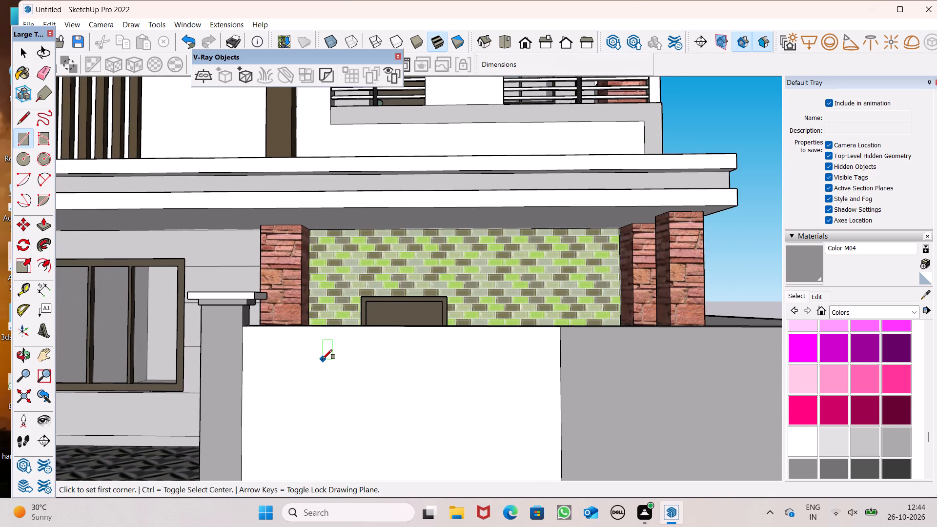
scroll(323, 359, "up", 2)
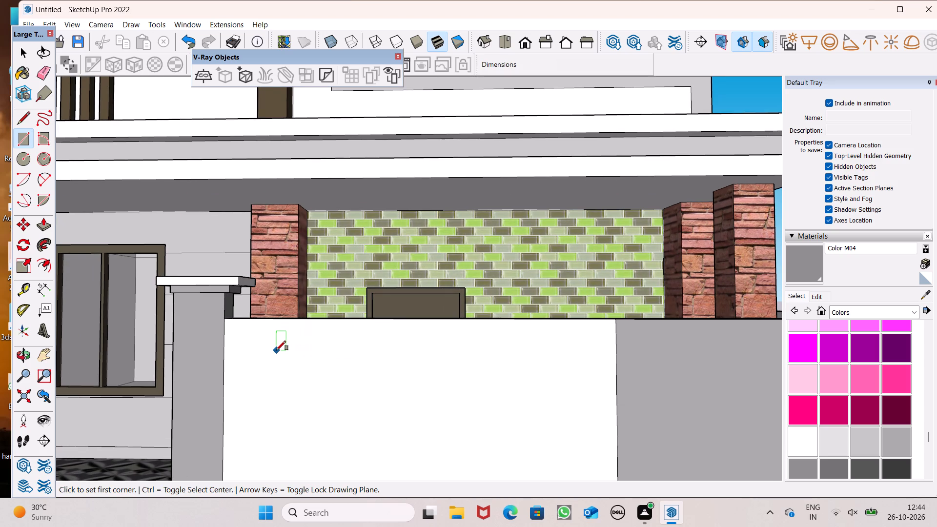
left_click(274, 347)
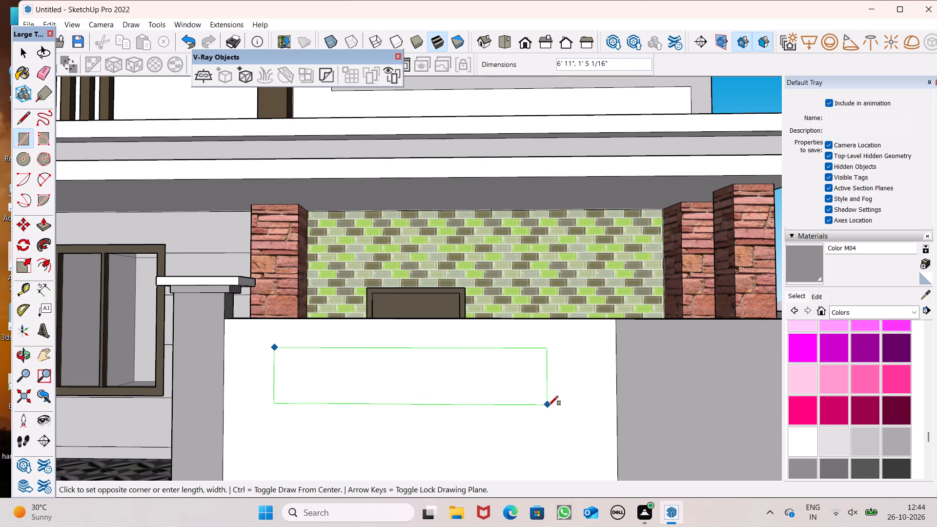
left_click(550, 405)
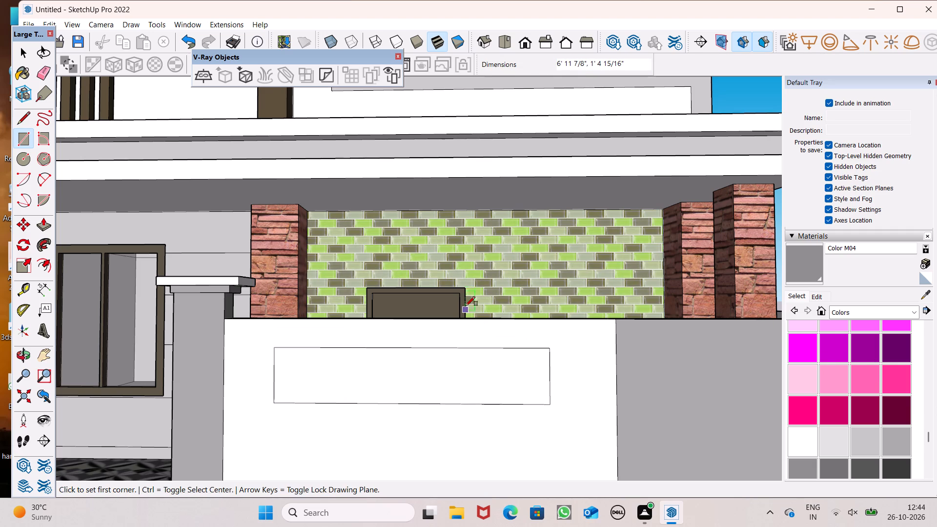
Draw a second rectangle about 4' 7" by 2' low on the white wall, ending at the grey section's edge.
scroll(466, 306, "down", 7)
scroll(464, 377, "up", 4)
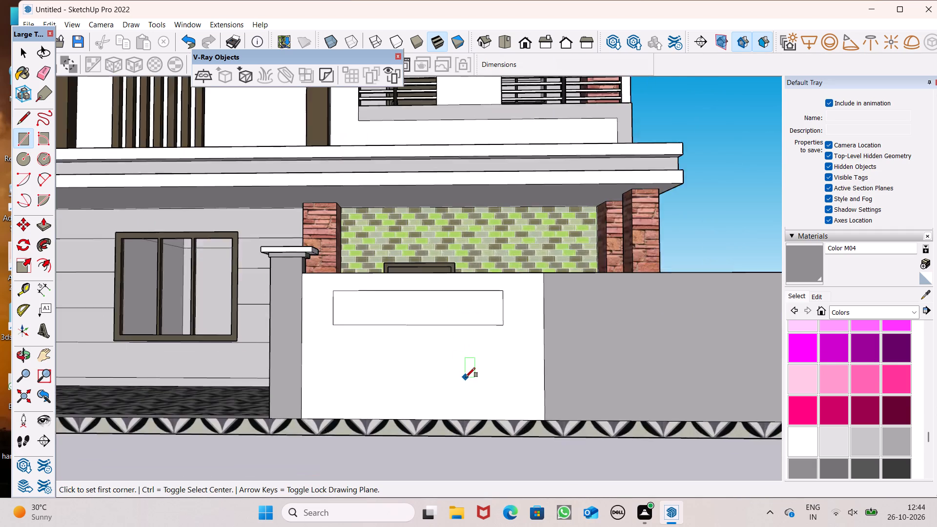
scroll(466, 377, "up", 2)
left_click(424, 350)
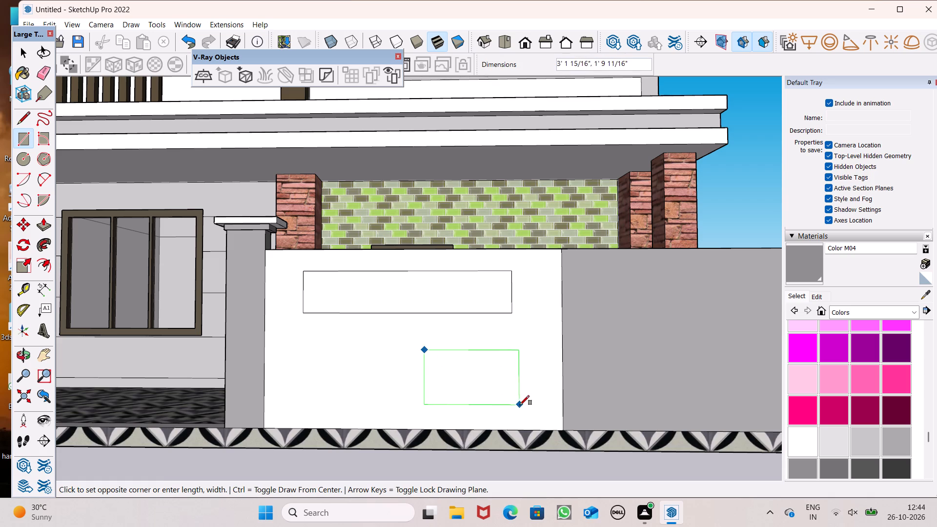
scroll(535, 396, "up", 1)
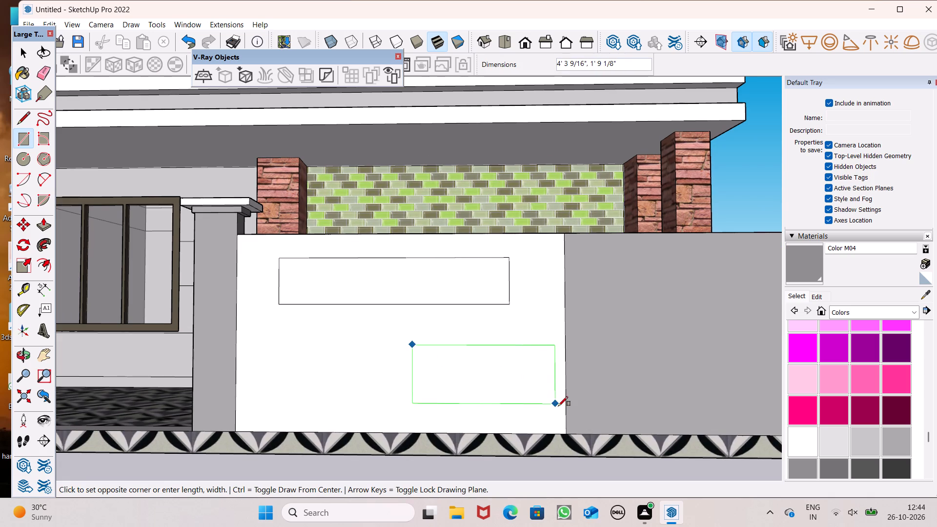
left_click(564, 412)
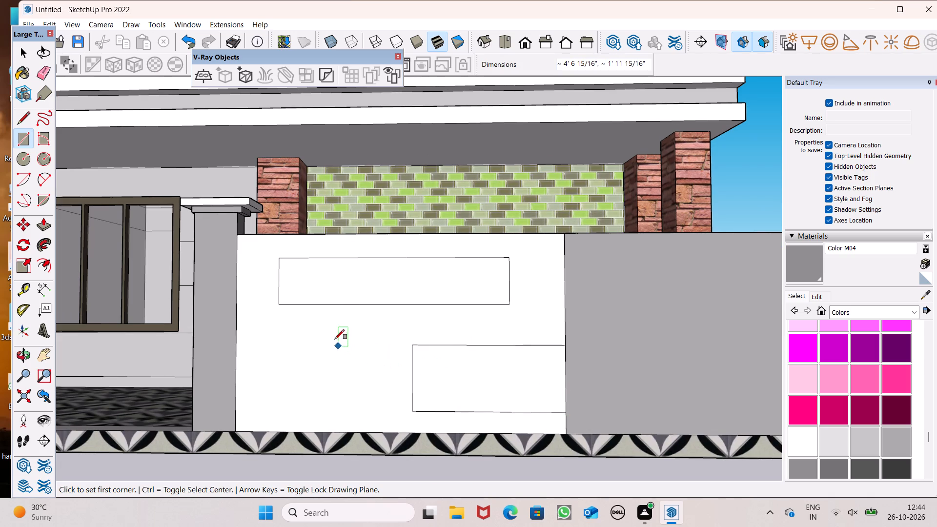
Move the upper rectangle on the white front wall slightly upward.
key("space")
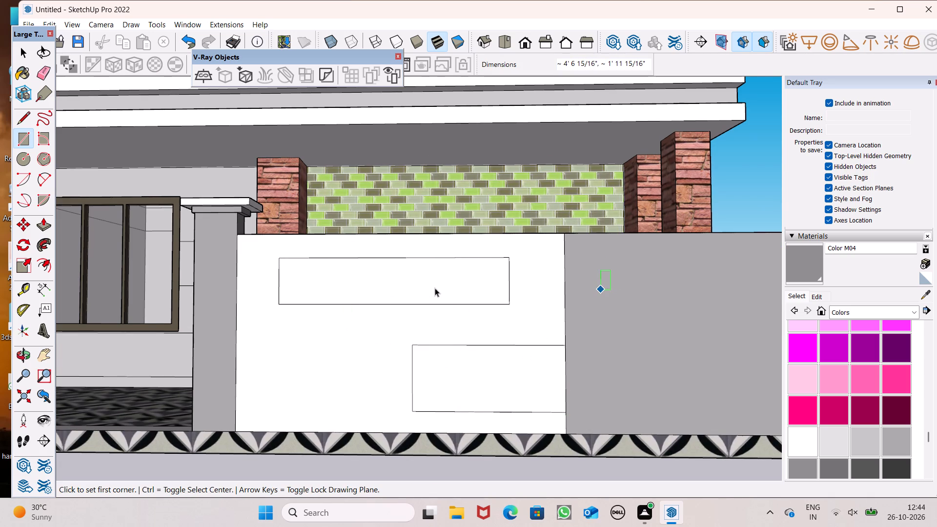
scroll(436, 289, "up", 1)
double_click(437, 290)
scroll(526, 271, "up", 2)
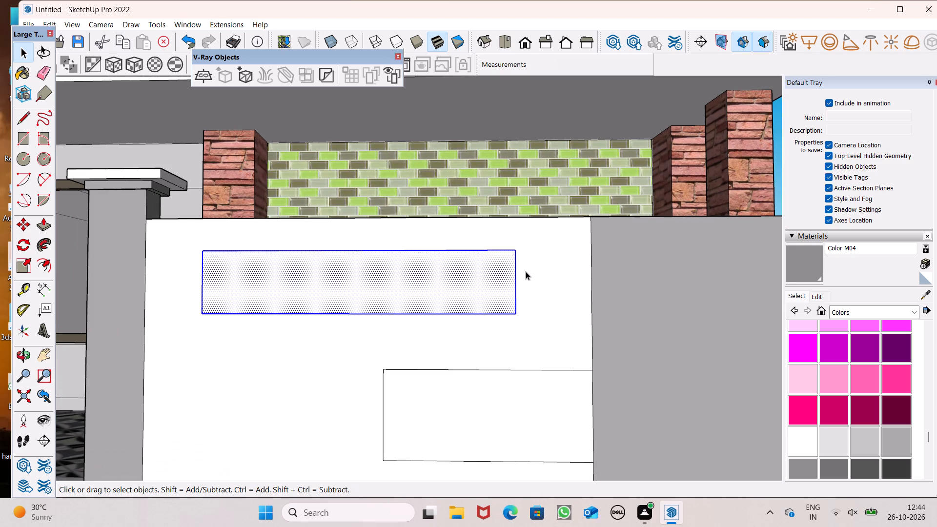
key("m")
key("Return")
left_click_drag(437, 294, 439, 277)
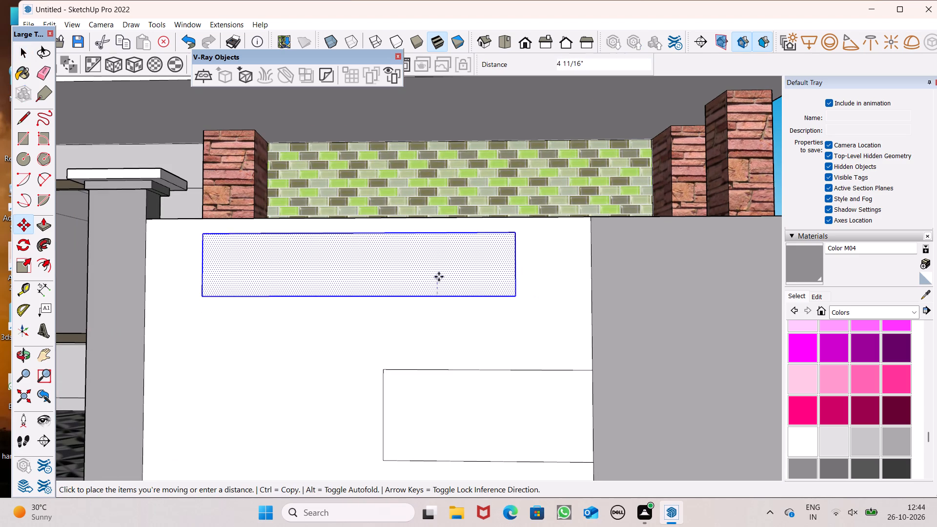
left_click_drag(439, 277, 438, 283)
key("space")
Move the lower rectangle slightly upward along the grey section's edge and clear the selection.
double_click(473, 403)
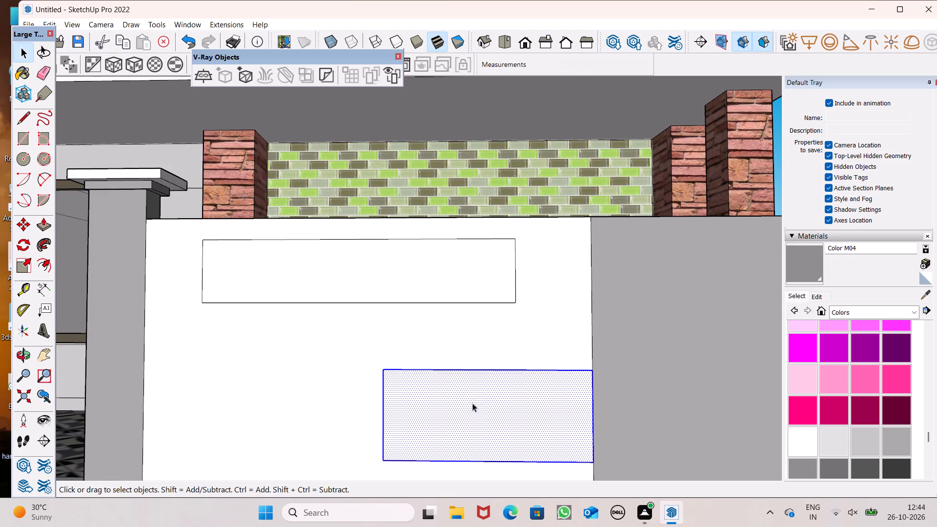
key("m")
key("Return")
left_click_drag(466, 402, 461, 390)
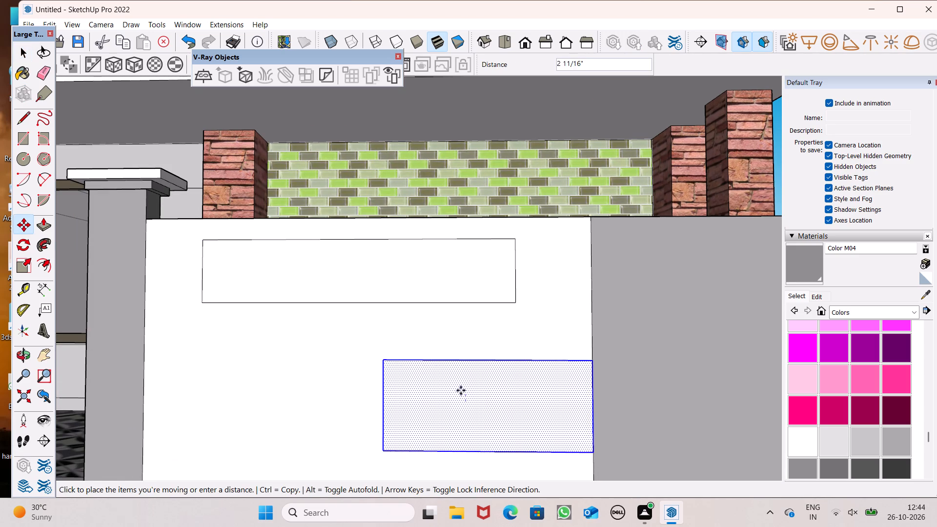
left_click_drag(461, 390, 457, 385)
key("space")
scroll(386, 340, "down", 6)
scroll(328, 323, "up", 1)
scroll(328, 323, "down", 4)
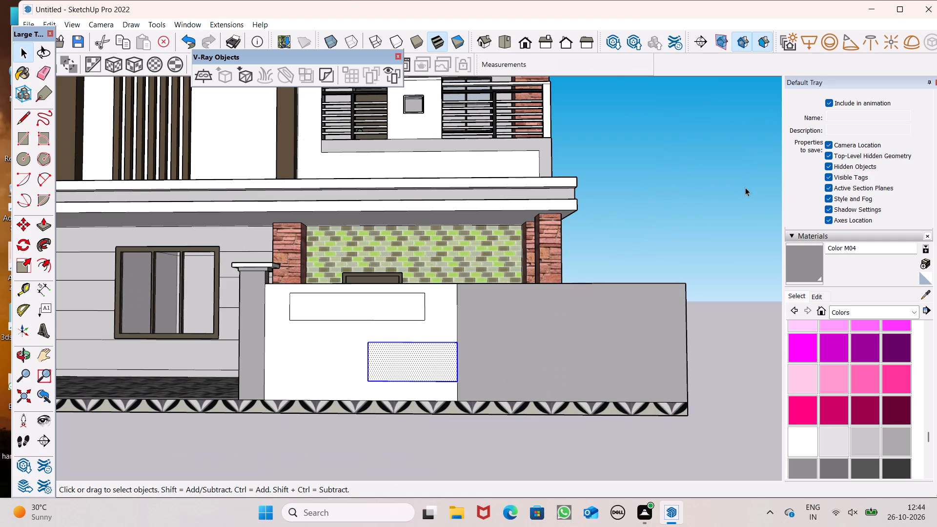
left_click(701, 192)
scroll(627, 257, "up", 1)
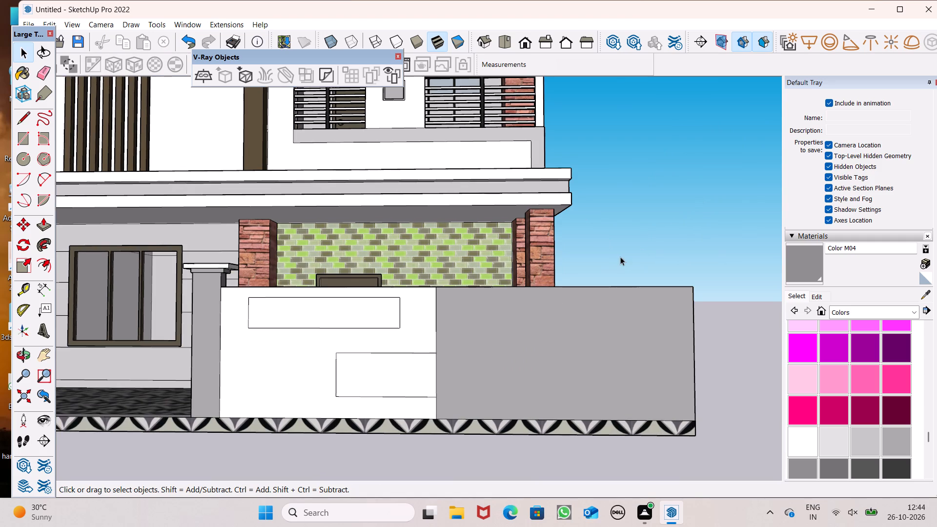
Draw a rectangle about 1' 7" by 1' 1 1/2" inside the lower rectangle on the white wall.
scroll(310, 266, "down", 1)
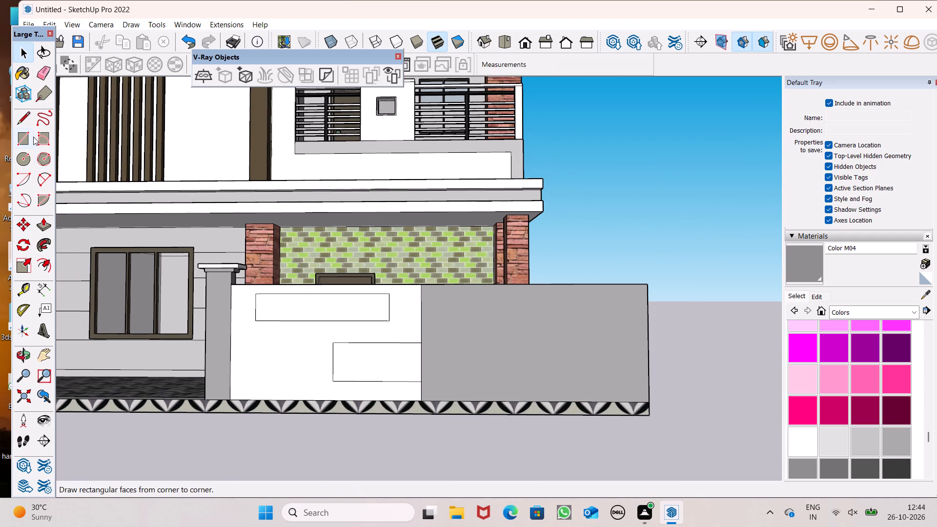
left_click(28, 145)
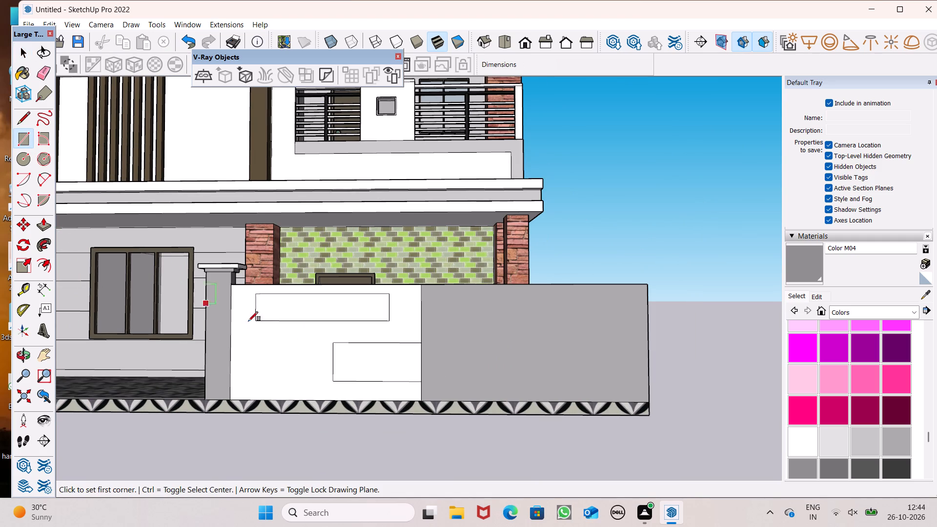
scroll(338, 369, "up", 7)
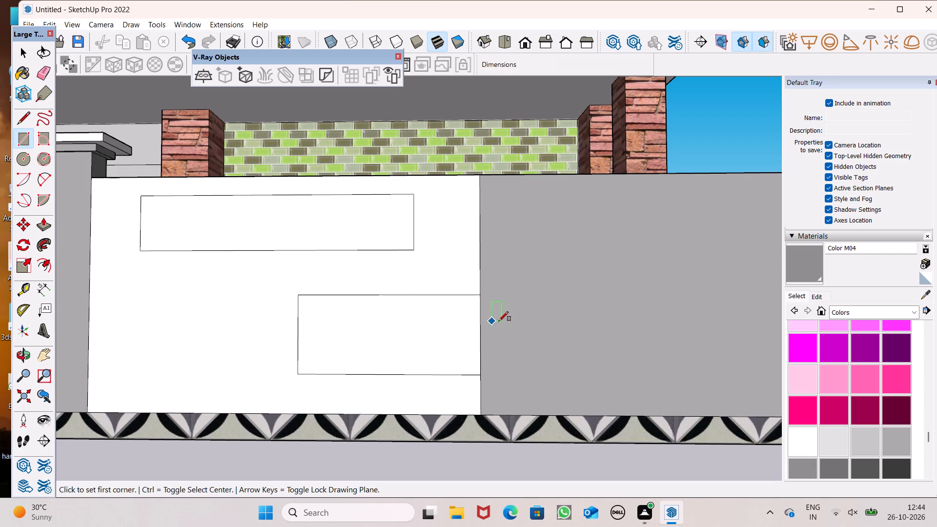
scroll(304, 388, "up", 4)
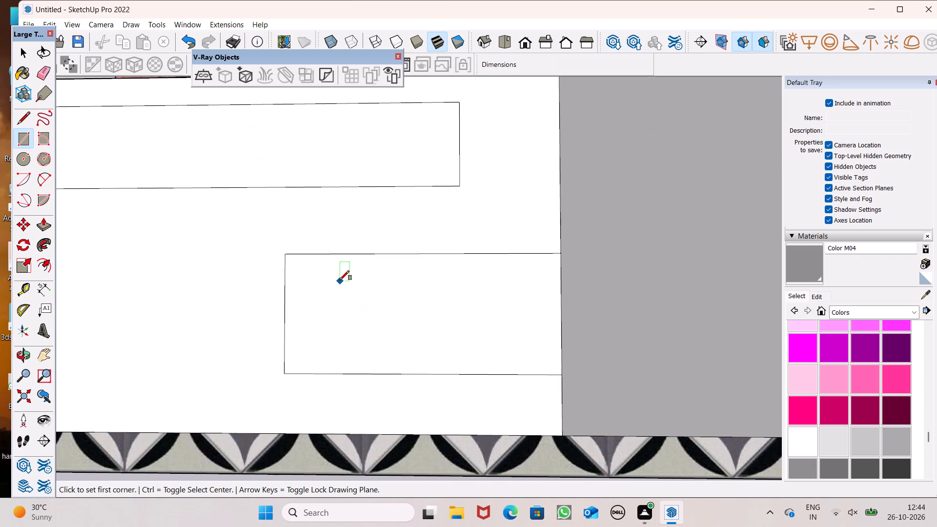
left_click(340, 280)
left_click(433, 348)
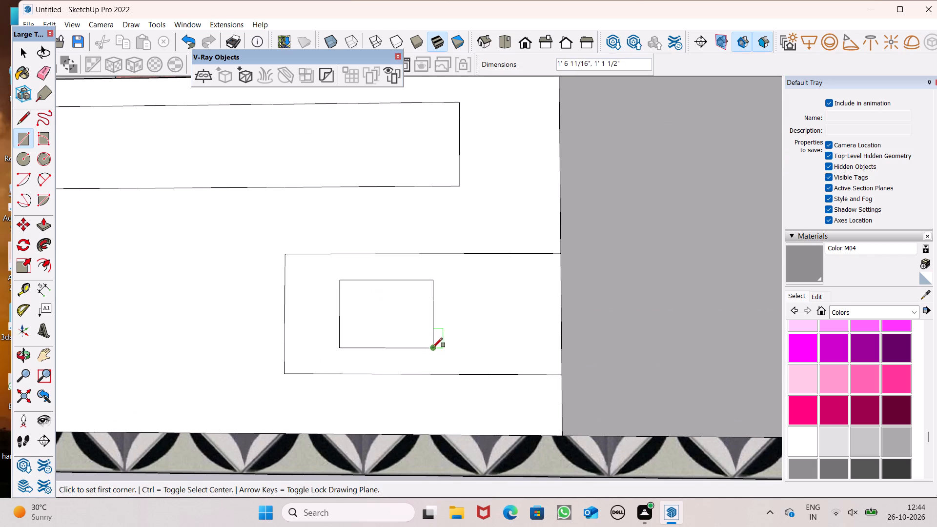
Pull the lower panel's face around the inner rectangle 5 1/4" out from the white wall.
scroll(426, 240, "down", 3)
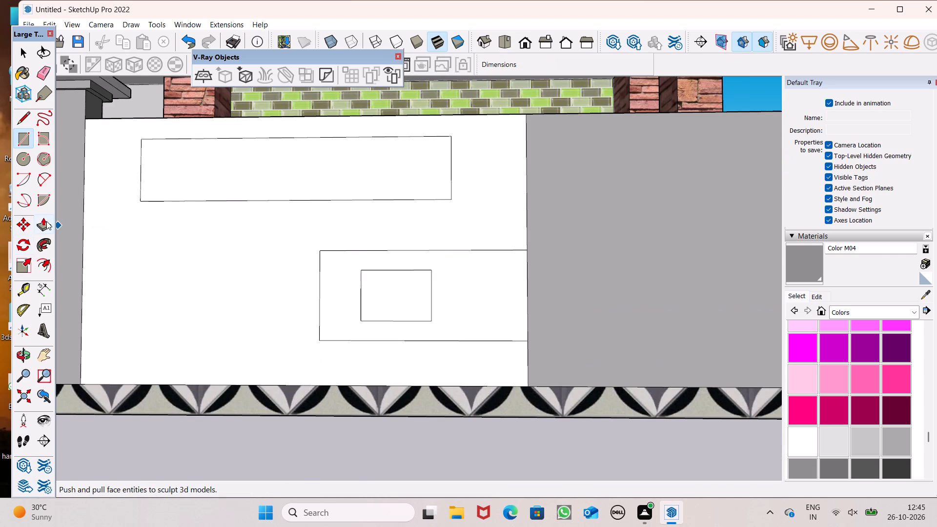
left_click(39, 230)
middle_click_drag(302, 336, 405, 429)
scroll(431, 410, "up", 2)
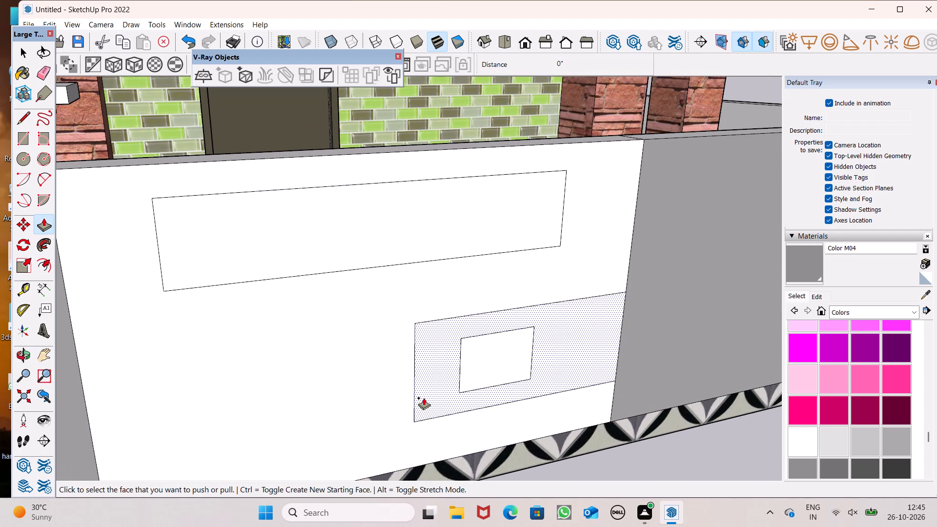
left_click_drag(423, 397, 430, 410)
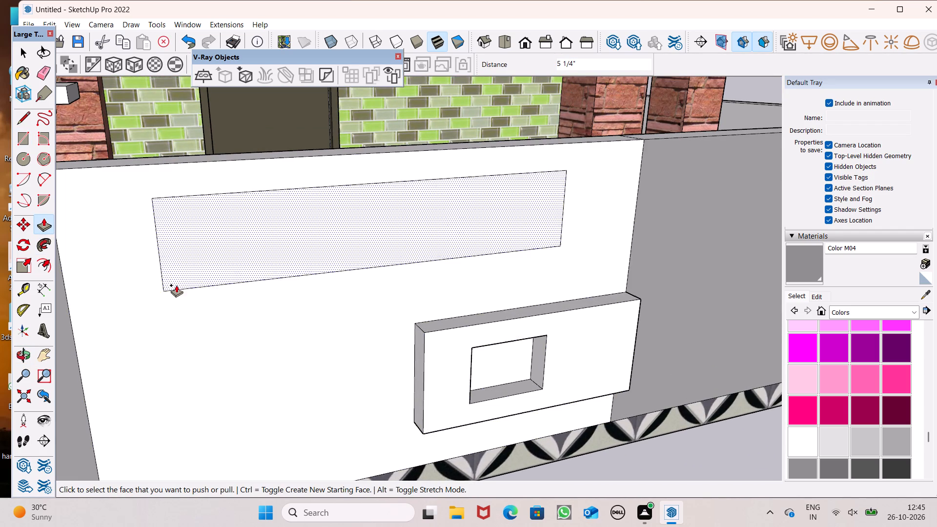
Offset the upper rectangle's outline slightly inward to form a narrow border on the white wall.
left_click(42, 278)
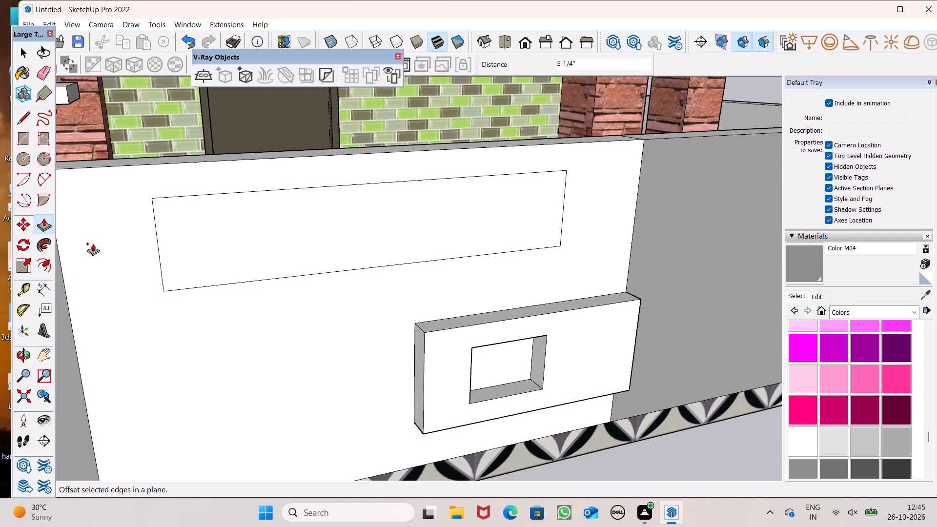
left_click(52, 266)
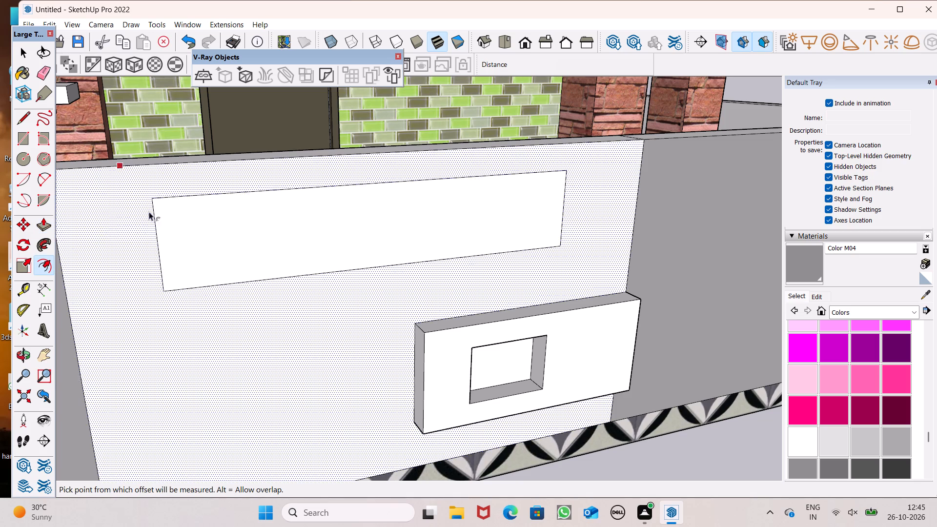
left_click_drag(178, 209, 177, 204)
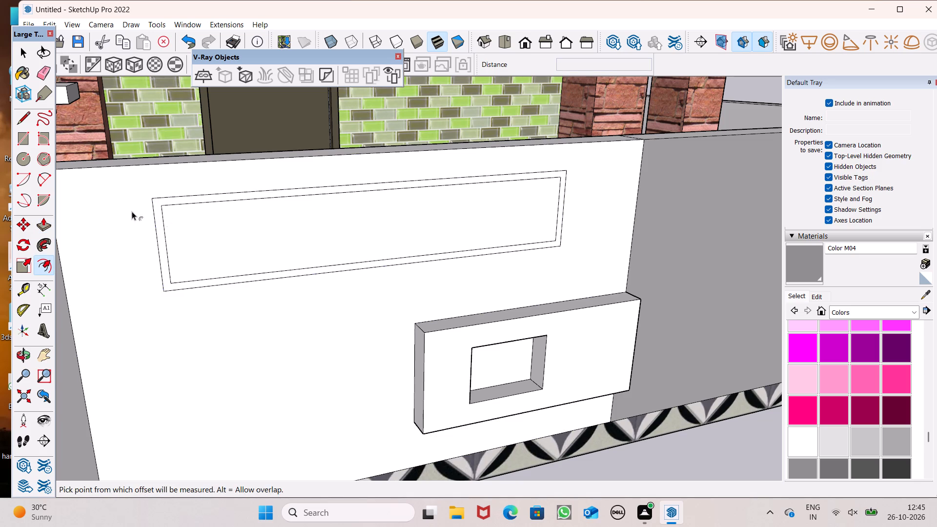
Pull the upper rectangle's narrow border outward from the white wall, undoing the stray push/pull attempts.
left_click(47, 229)
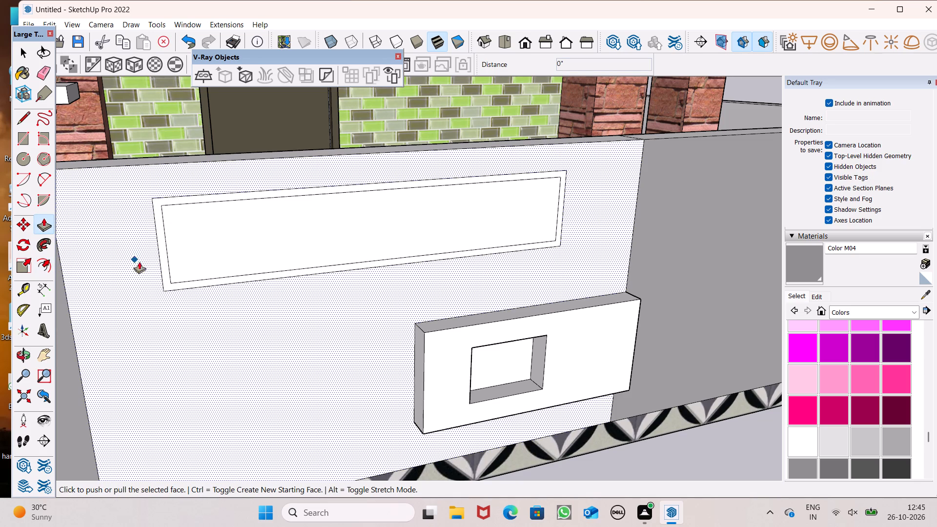
scroll(192, 286, "up", 4)
left_click_drag(162, 286, 169, 299)
key("ctrl+z")
left_click_drag(163, 279, 175, 292)
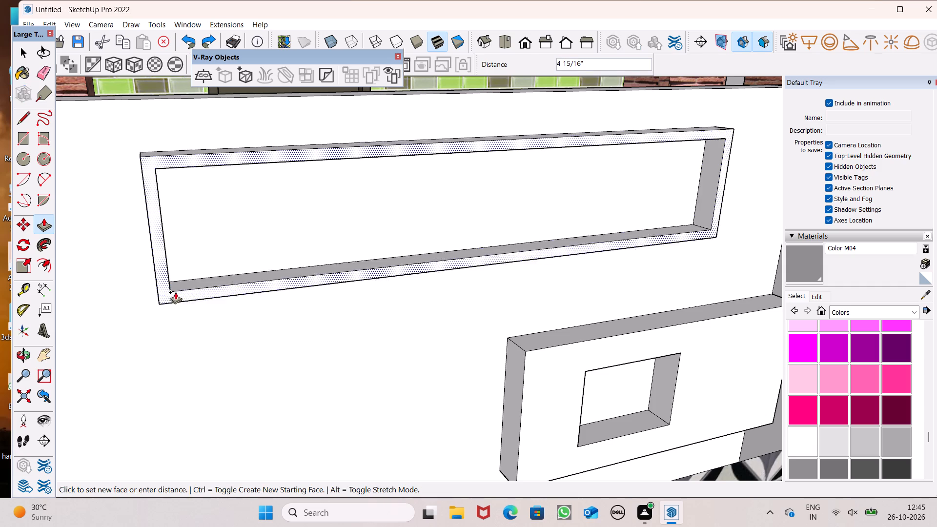
left_click_drag(175, 292, 178, 297)
left_click_drag(178, 297, 176, 289)
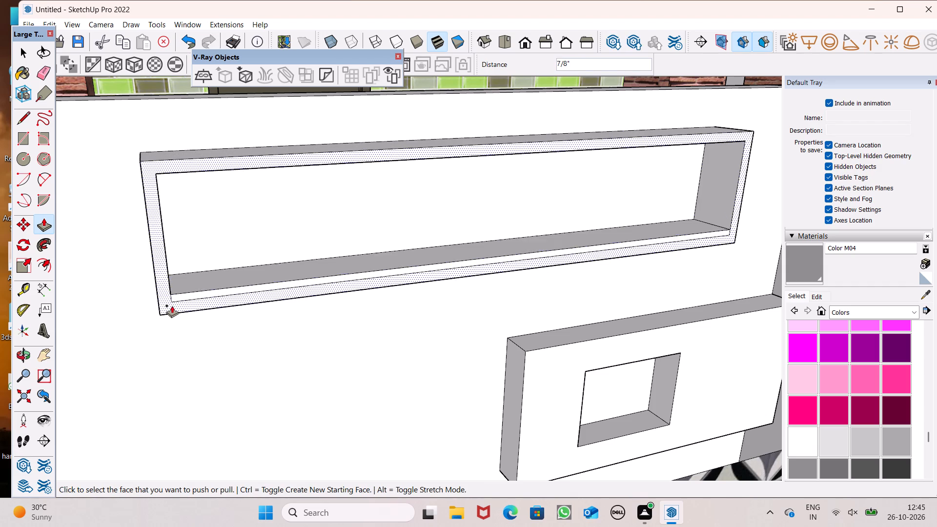
key("ctrl+z")
Push the upper panel's projecting border back toward the white wall by about 4 7/8".
middle_click_drag(169, 324, 274, 352)
scroll(267, 361, "up", 1)
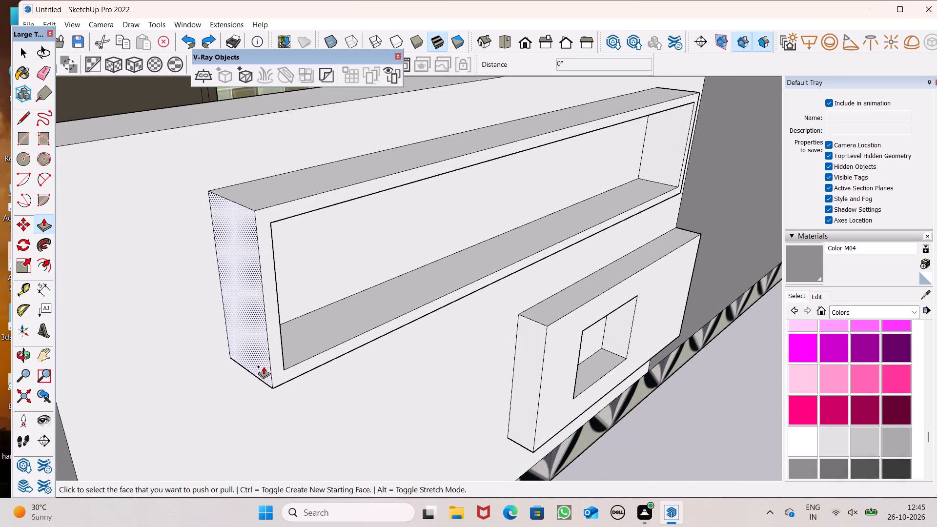
left_click_drag(279, 372, 246, 356)
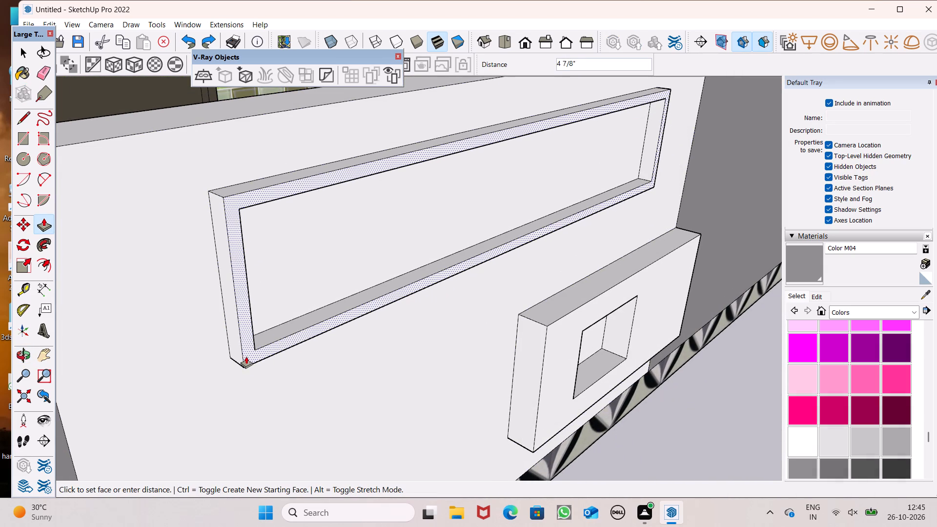
left_click_drag(246, 356, 245, 357)
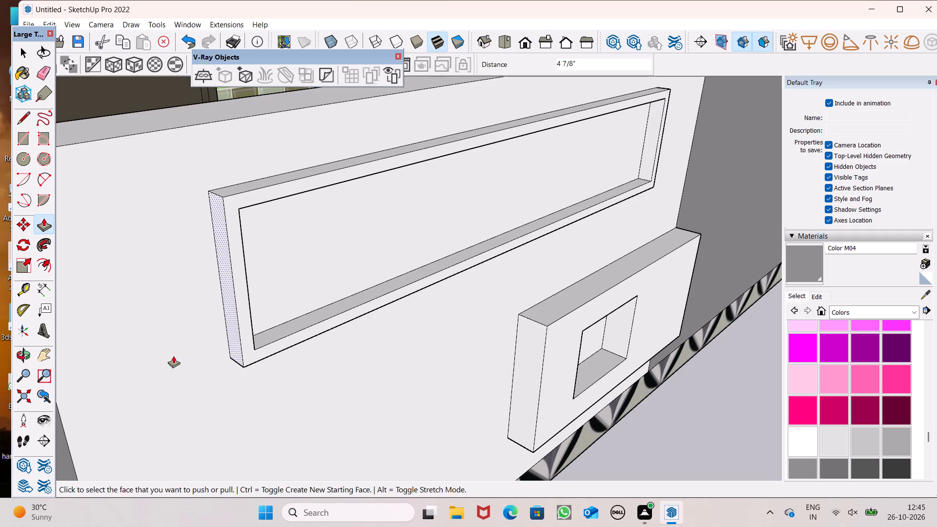
Push the lower panel's front face back toward the white wall by about 2 5/16".
scroll(66, 266, "down", 5)
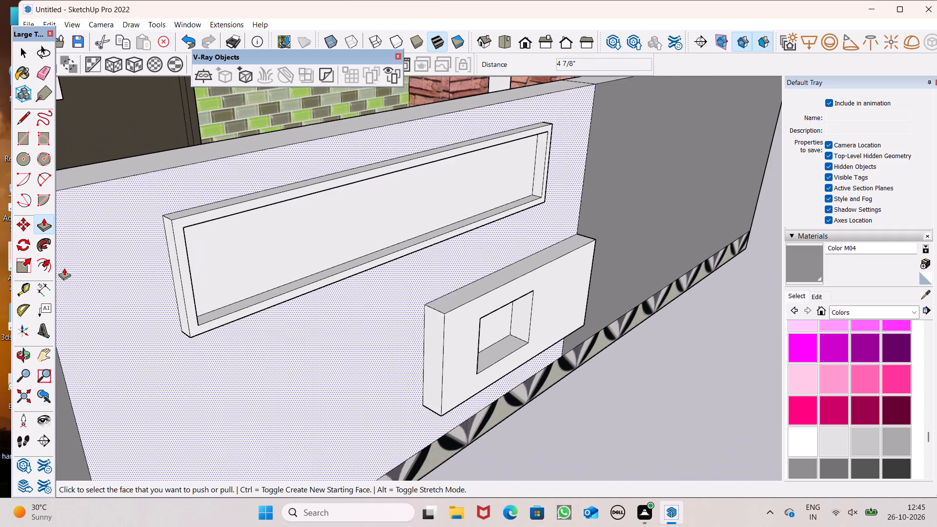
middle_click_drag(329, 322, 335, 281)
left_click_drag(454, 361, 444, 360)
Pull the lower panel's front face outward again by about 2 11/16".
scroll(291, 313, "down", 4)
middle_click_drag(320, 326, 206, 281)
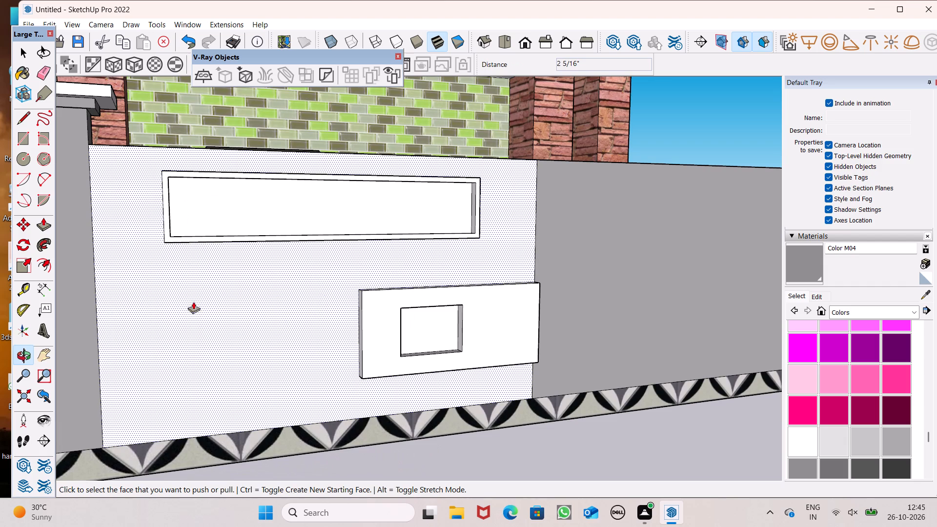
scroll(313, 246, "down", 5)
scroll(467, 366, "down", 2)
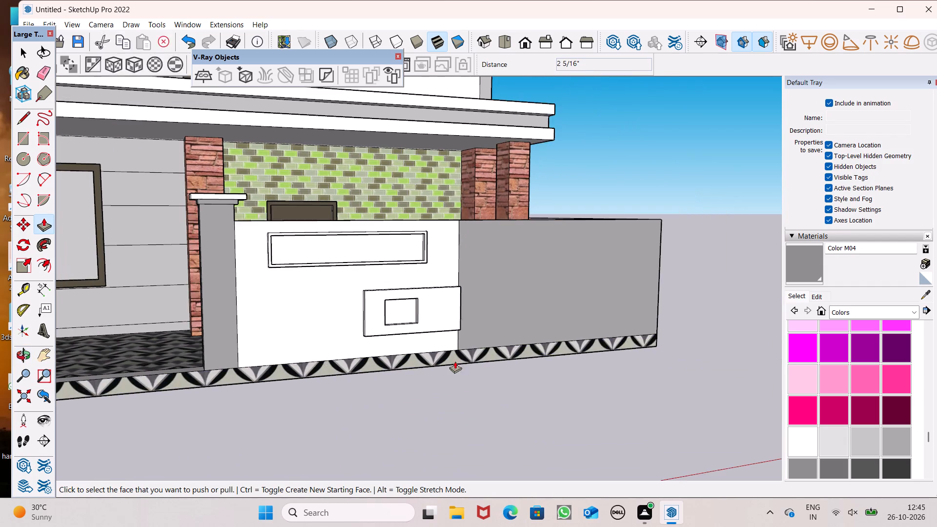
middle_click_drag(443, 375, 350, 376)
scroll(321, 350, "down", 3)
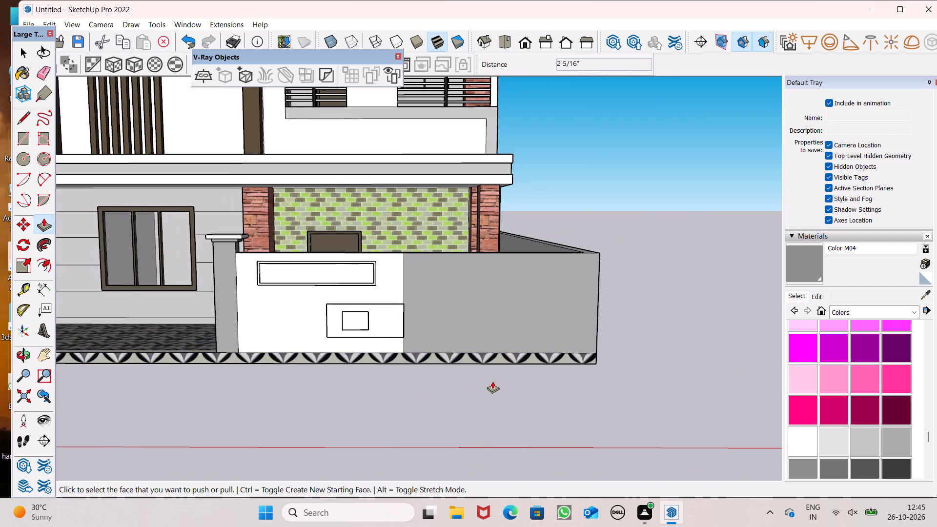
middle_click_drag(490, 381, 319, 430)
scroll(282, 349, "up", 7)
scroll(332, 320, "up", 6)
left_click_drag(287, 347, 279, 356)
Push the lower panel's front face back toward the wall by 1 1/4".
scroll(252, 322, "down", 3)
middle_click_drag(244, 351, 332, 337)
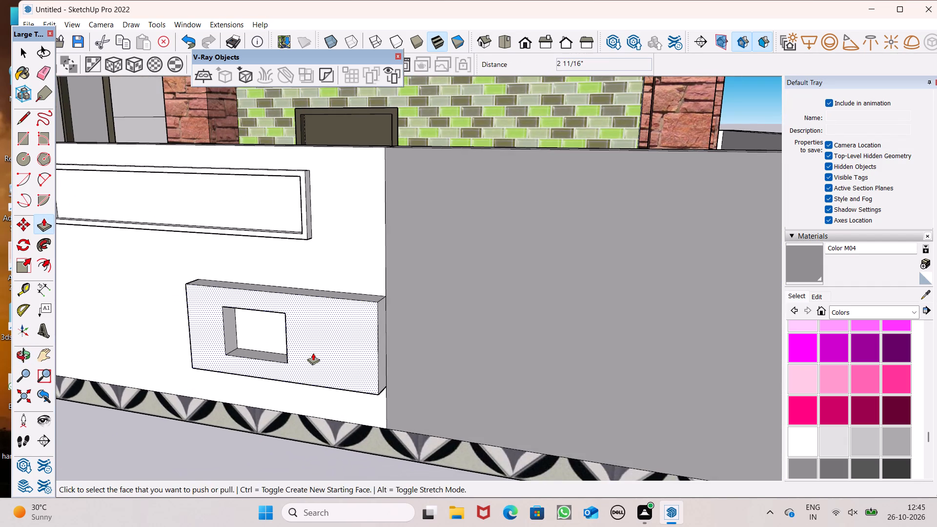
left_click(313, 353)
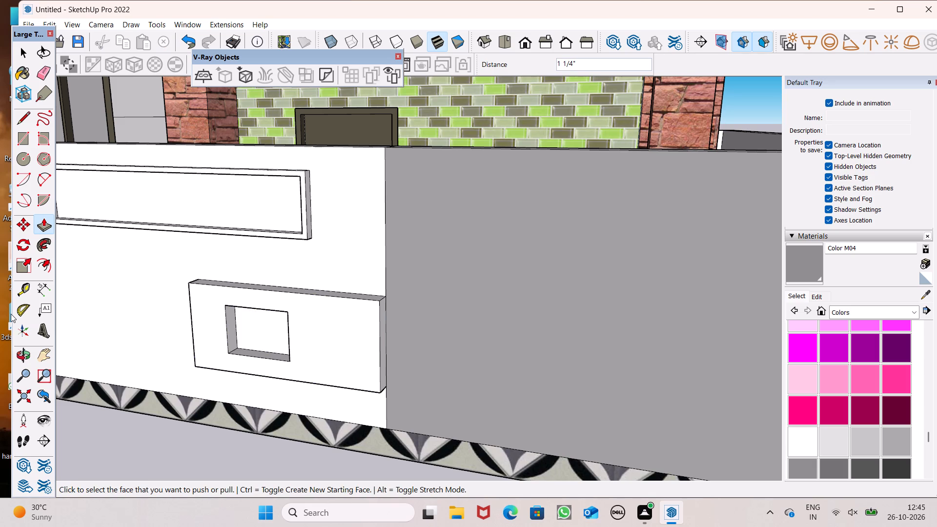
Draw a small horizontal rectangle low on the grey section of the front boundary wall, near its middle.
scroll(11, 314, "down", 2)
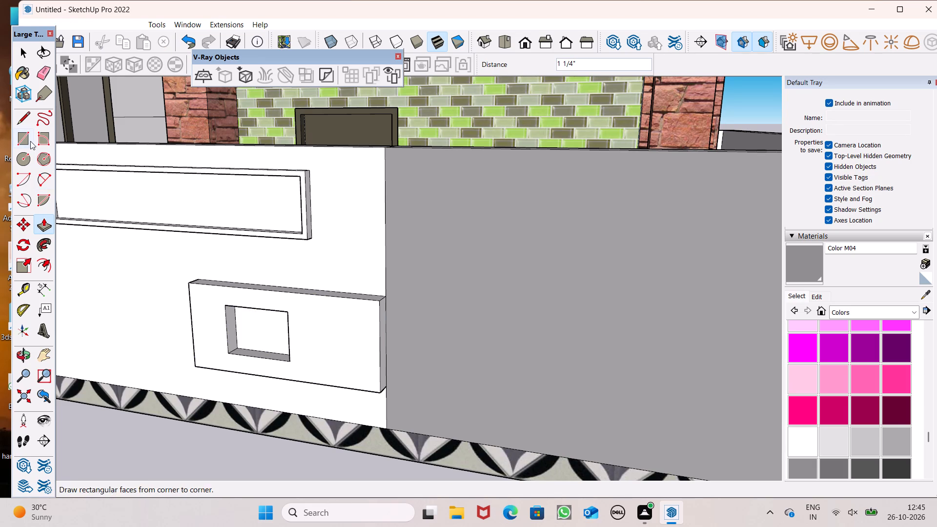
left_click(29, 141)
scroll(470, 227, "down", 5)
middle_click_drag(367, 246, 430, 262)
scroll(264, 250, "down", 5)
scroll(607, 267, "up", 4)
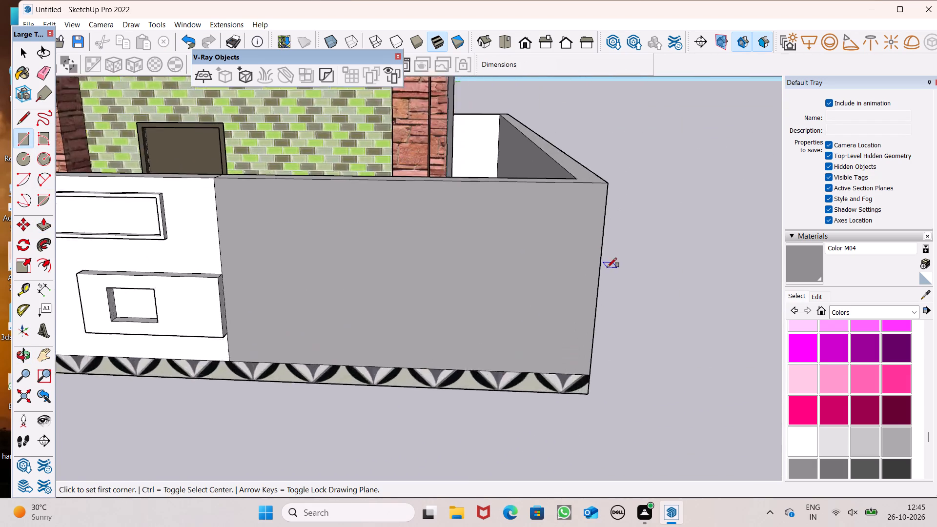
scroll(607, 267, "up", 1)
middle_click_drag(590, 307, 602, 288)
scroll(456, 262, "down", 1)
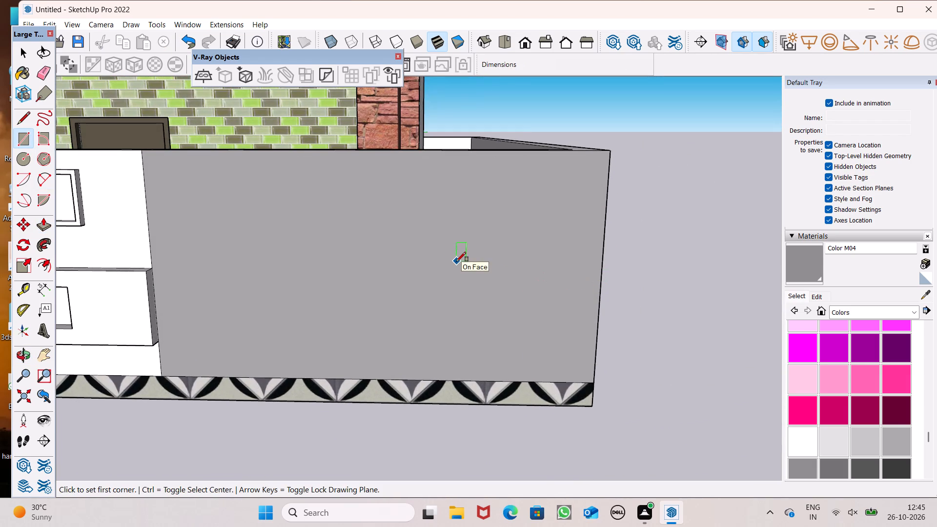
left_click(343, 288)
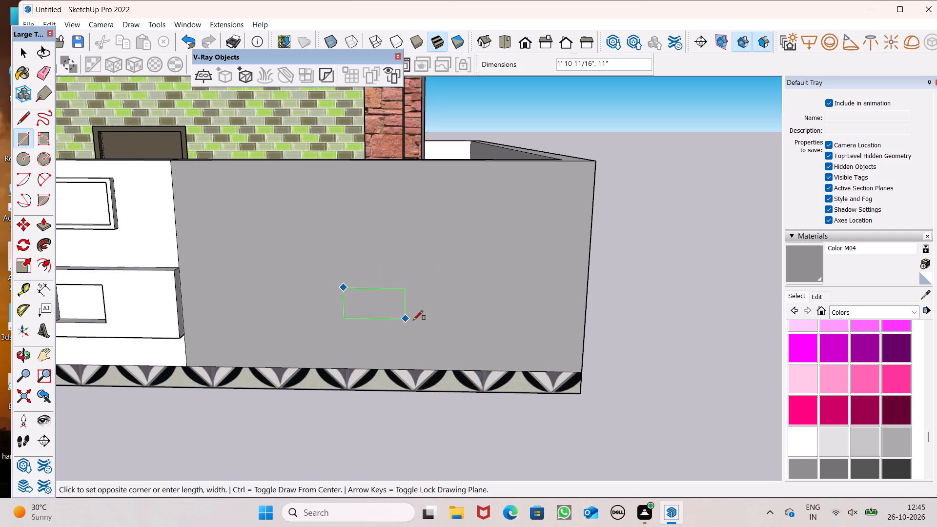
left_click(438, 329)
Paint the new rectangle on the grey wall section white with Color M00.
scroll(395, 249, "up", 1)
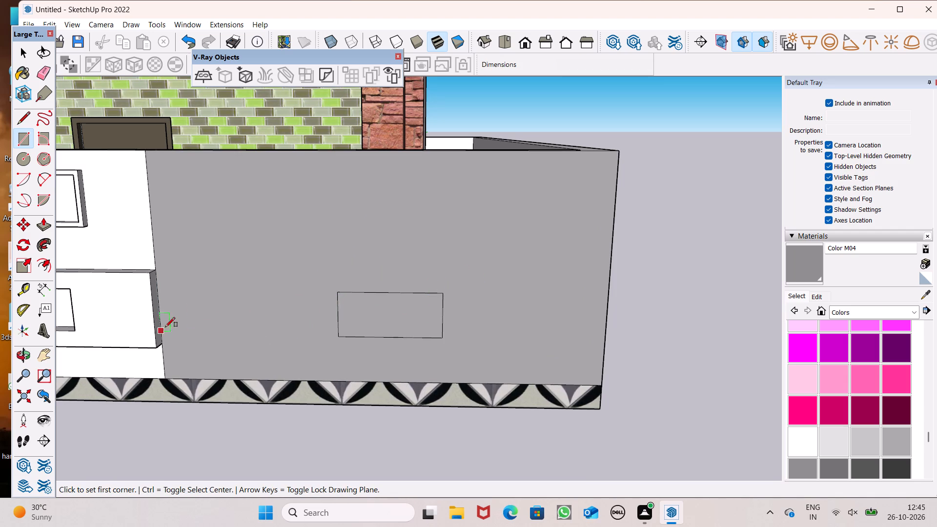
left_click(795, 435)
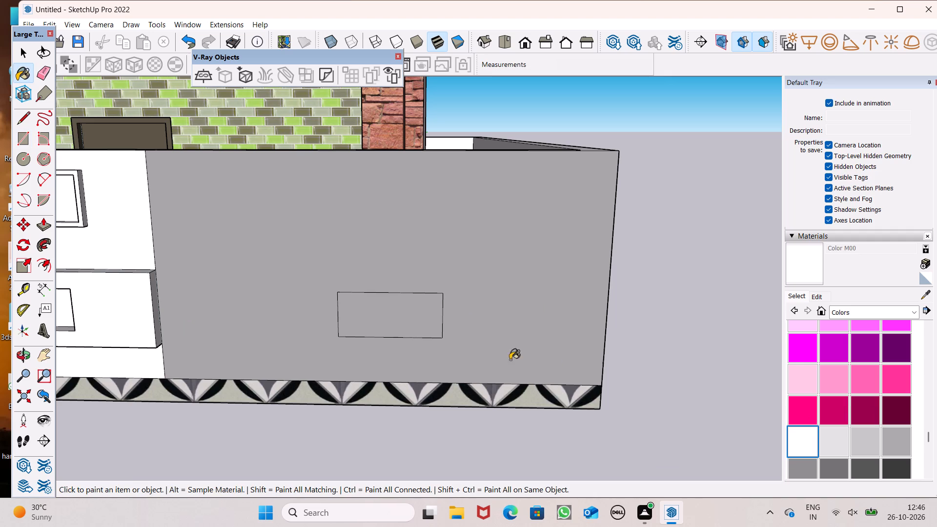
left_click(407, 323)
Pull the white rectangle about 5 5/8" out from the grey wall section.
middle_click_drag(572, 347, 684, 417)
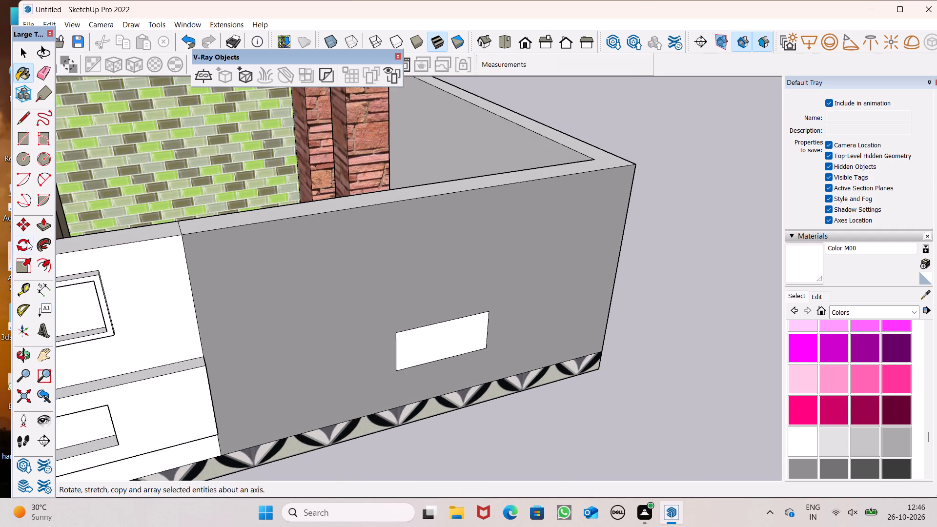
left_click(33, 224)
left_click(39, 217)
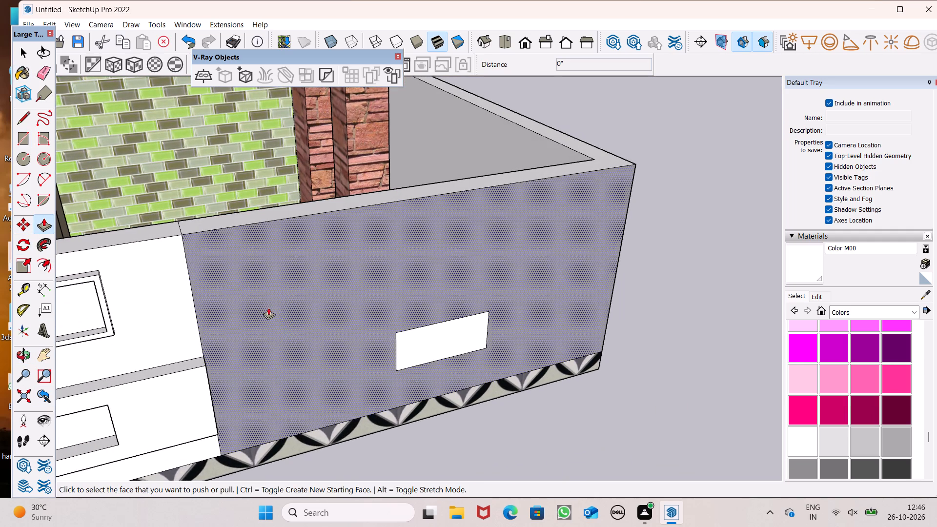
left_click_drag(442, 344, 450, 349)
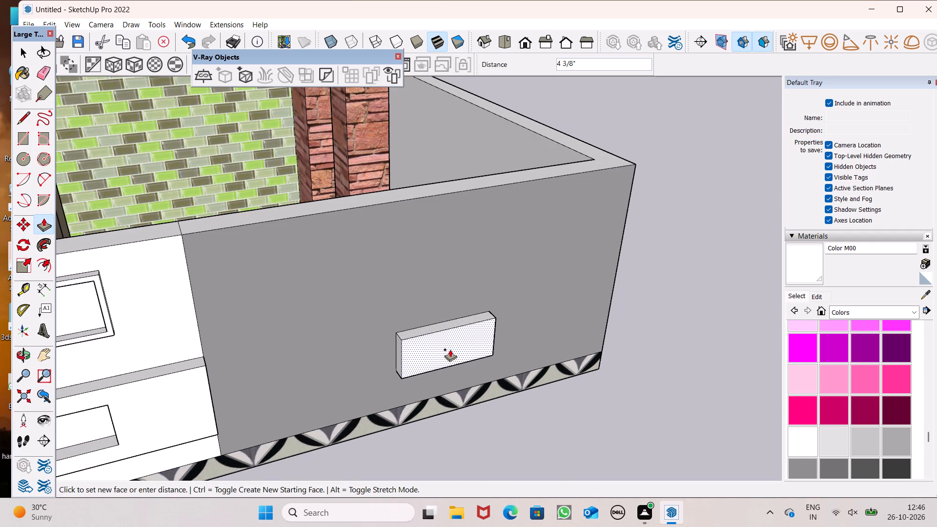
left_click_drag(450, 349, 452, 351)
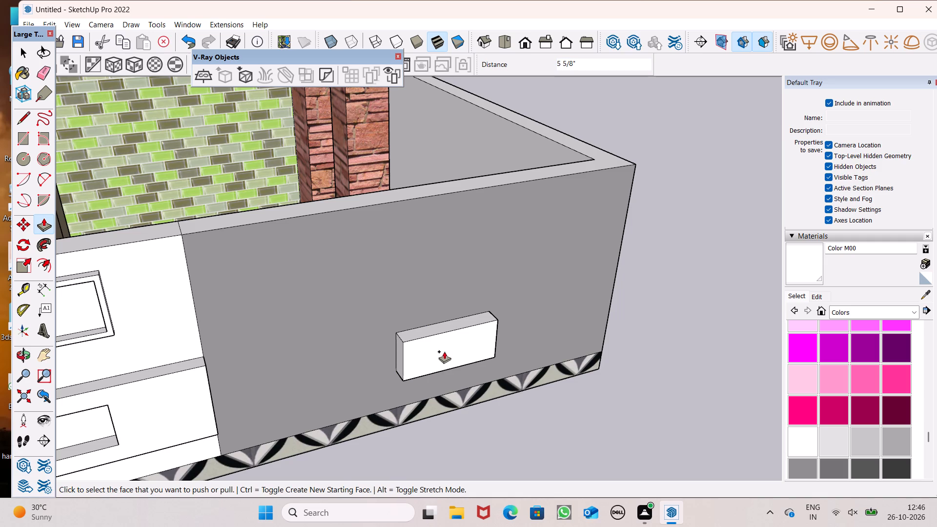
Draw two narrow vertical rectangles, about 4 1/4" wide and 3' 6 3/4" tall, from the grey wall's top edge to the white block.
scroll(456, 368, "up", 1)
middle_click_drag(461, 370, 415, 386)
scroll(416, 385, "up", 1)
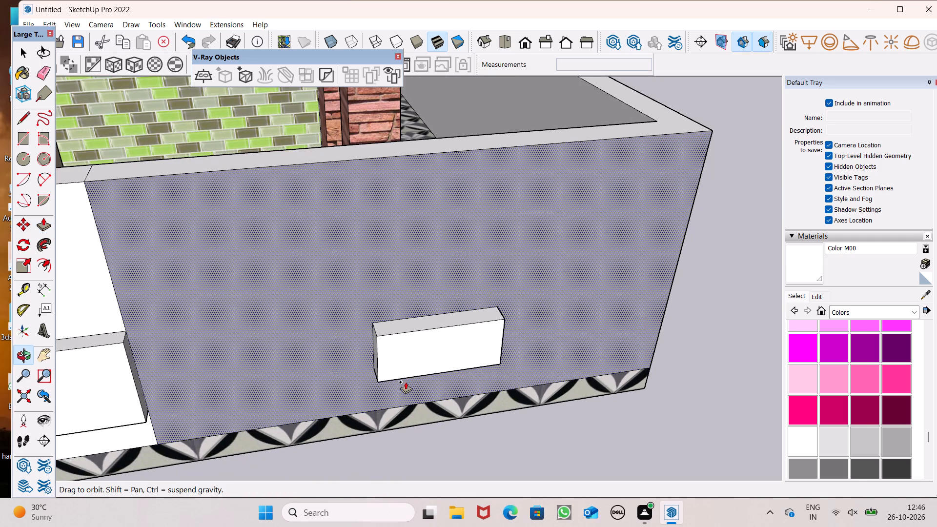
left_click(22, 145)
middle_click_drag(374, 187, 369, 124)
scroll(418, 113, "up", 1)
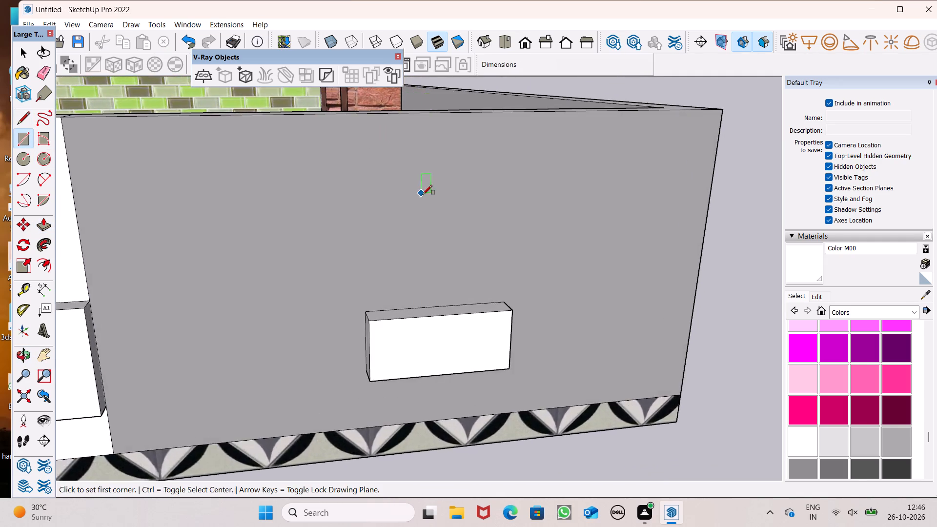
middle_click_drag(421, 195, 371, 185)
scroll(421, 195, "up", 1)
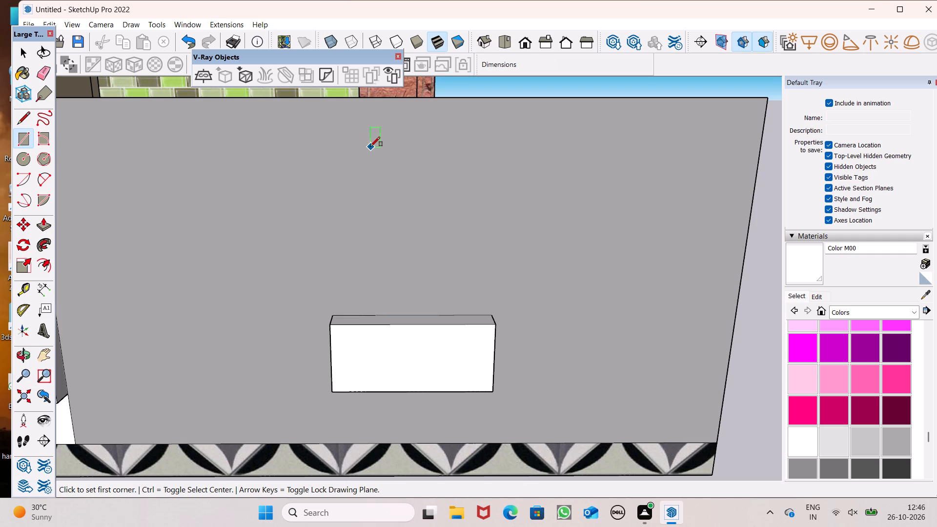
left_click(358, 99)
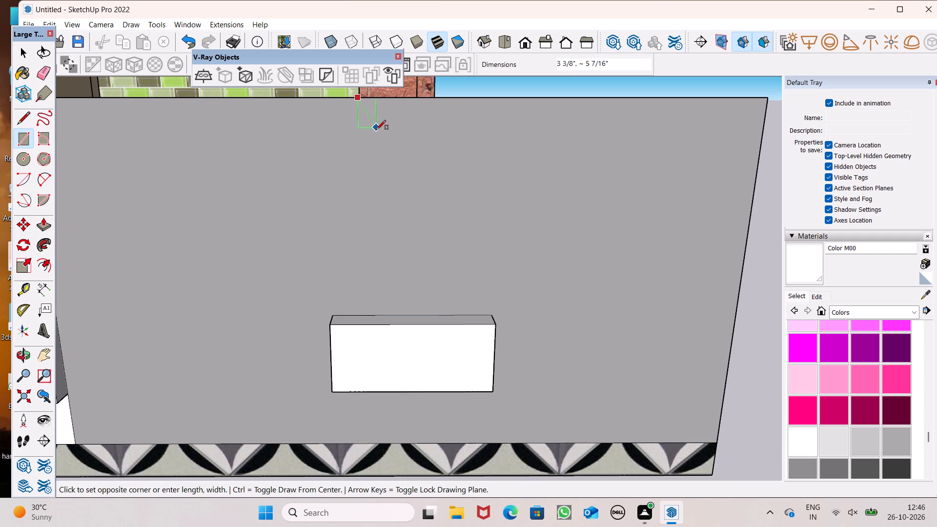
left_click(383, 313)
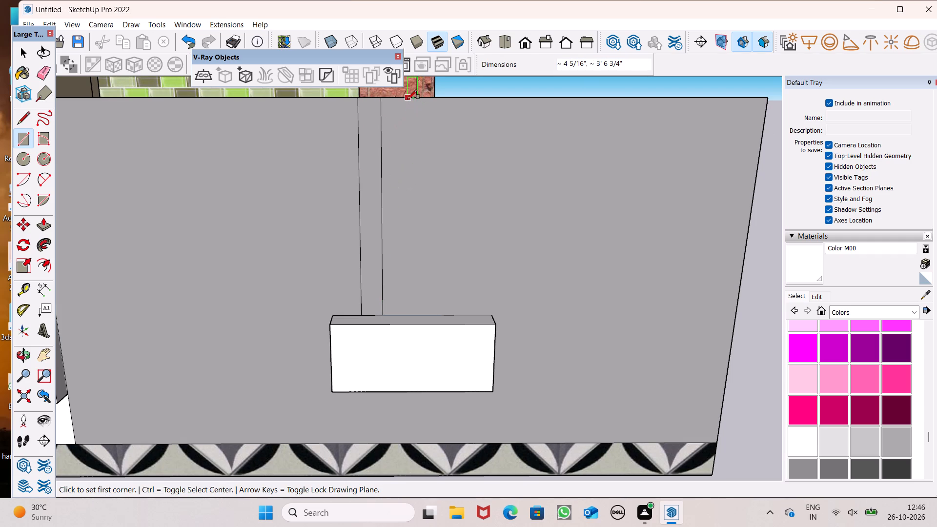
left_click(407, 99)
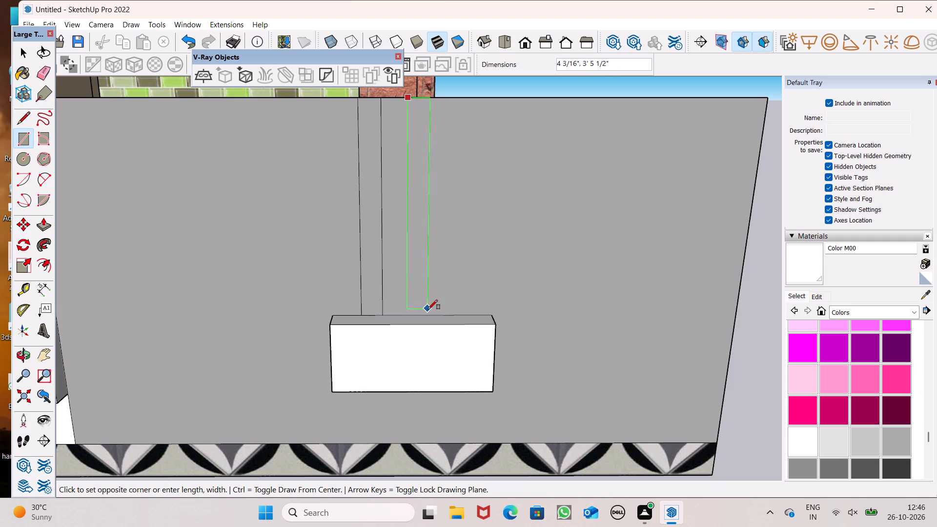
left_click(425, 313)
scroll(419, 288, "down", 2)
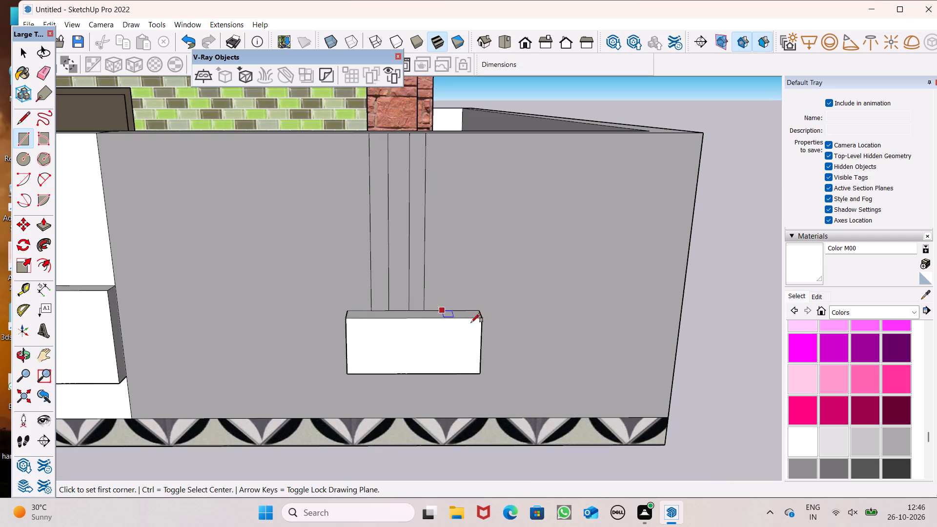
middle_click_drag(412, 361, 407, 363)
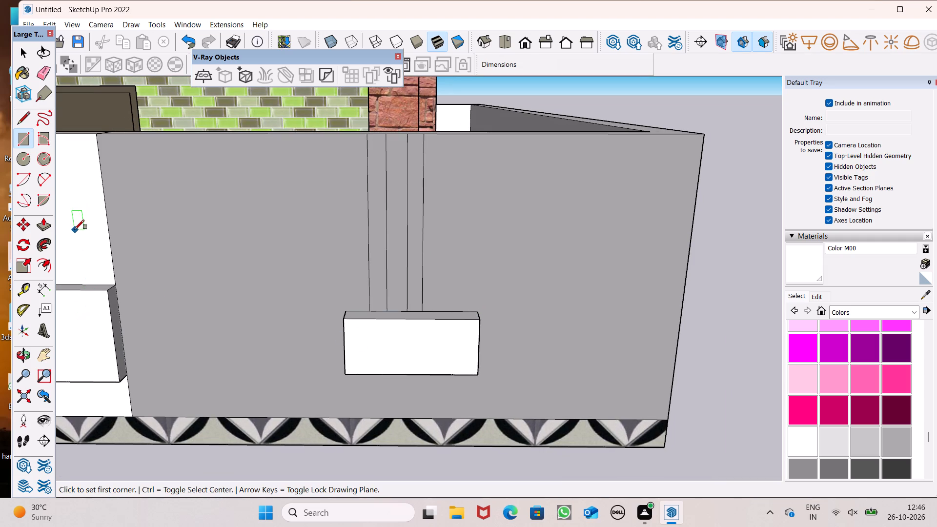
Shorten the white block by pushing its end nearest the wall's outer corner toward the strips, in pushes of about 5 7/8".
left_click(39, 223)
middle_click_drag(428, 328, 204, 324)
scroll(327, 325, "up", 2)
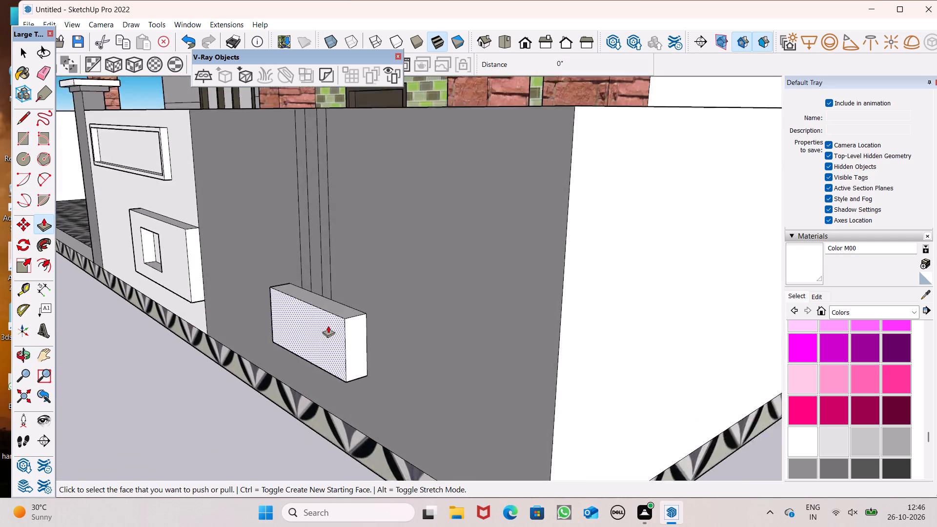
scroll(328, 325, "up", 3)
left_click_drag(370, 347, 345, 341)
scroll(423, 277, "down", 3)
middle_click_drag(417, 290, 639, 358)
scroll(509, 358, "up", 1)
middle_click_drag(587, 376, 355, 385)
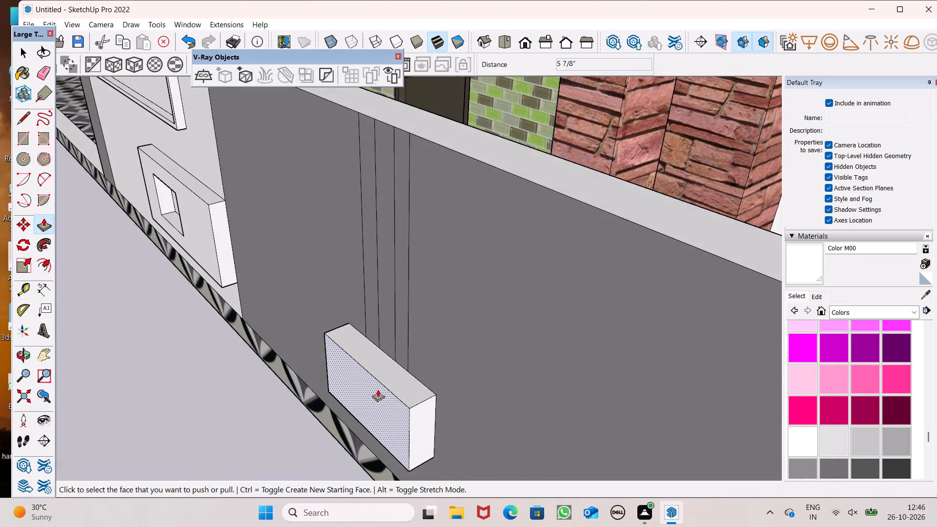
scroll(388, 399, "up", 4)
left_click_drag(430, 431, 414, 407)
left_click(414, 407)
scroll(428, 397, "down", 3)
middle_click_drag(422, 400, 558, 354)
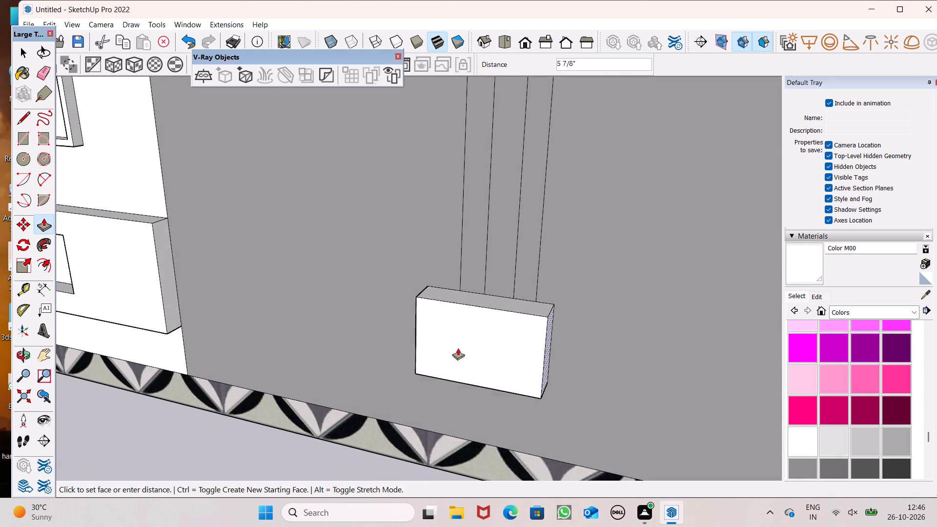
left_click(552, 357)
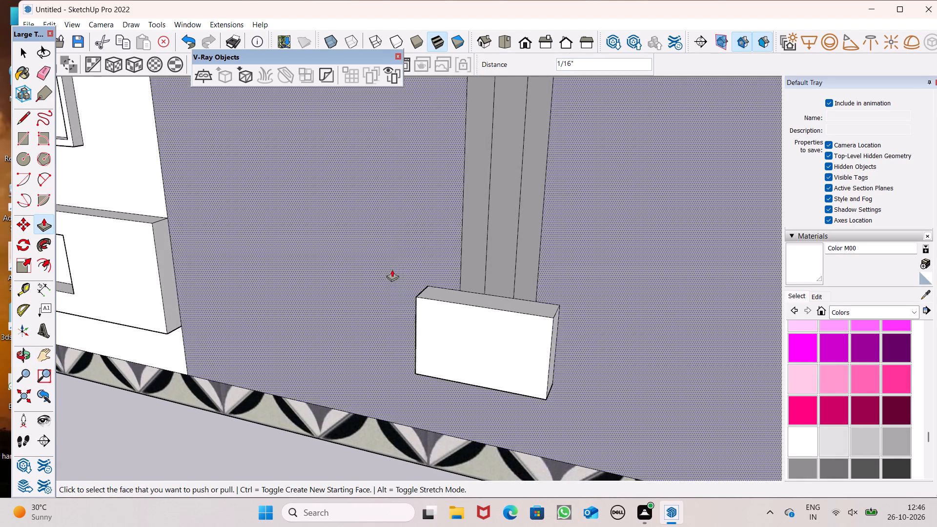
Push the white block's opposite end, facing the white wall section, inward toward the vertical strips.
scroll(393, 260, "down", 2)
middle_click_drag(438, 323, 611, 318)
middle_click_drag(709, 298, 697, 321)
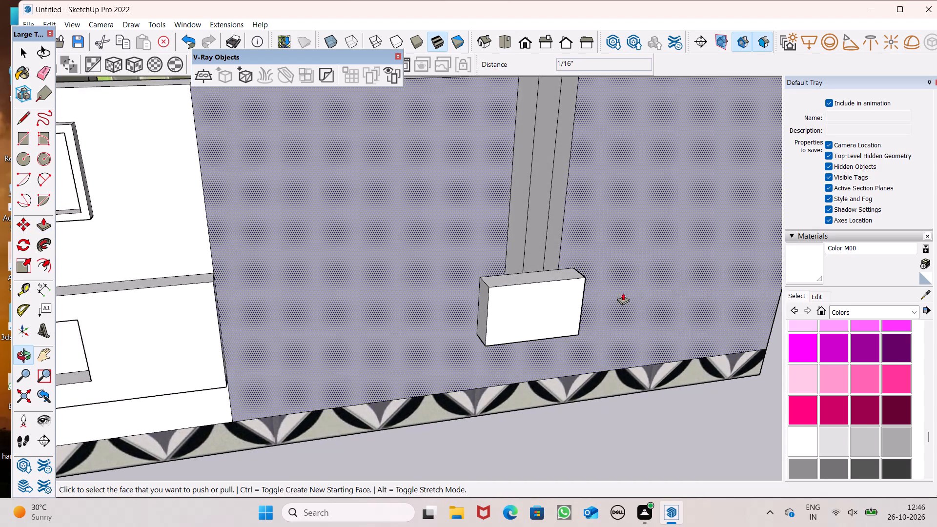
scroll(592, 291, "up", 7)
left_click_drag(353, 316, 374, 312)
left_click(377, 312)
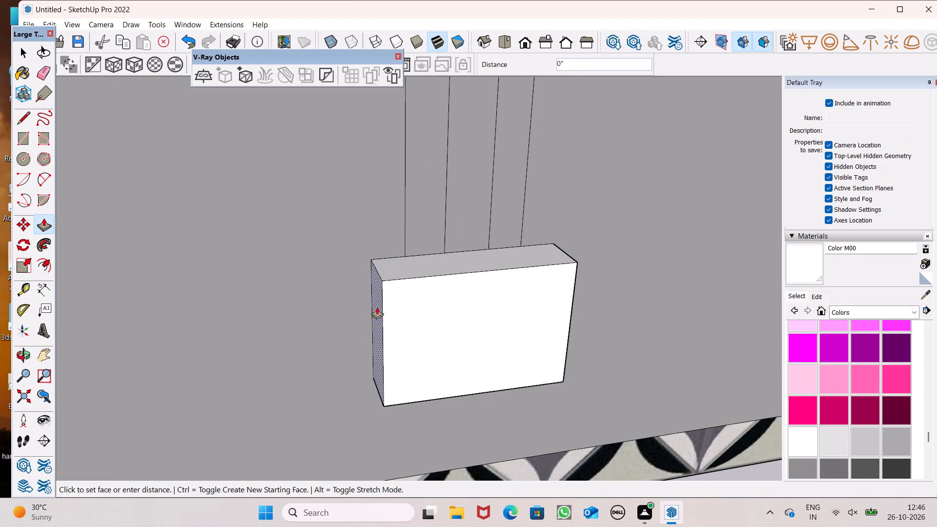
scroll(355, 287, "down", 4)
left_click(371, 293)
scroll(313, 288, "down", 7)
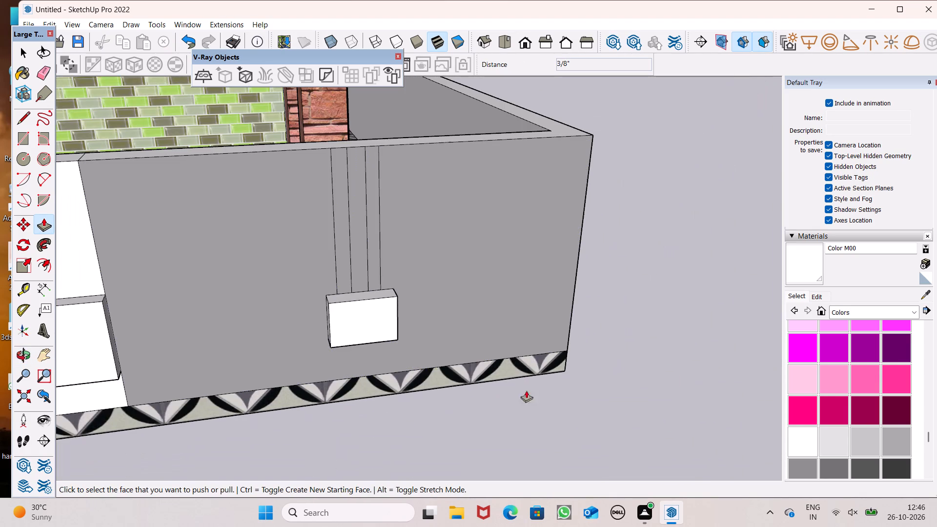
Pull the vertical strip nearer the white wall section about 6 3/8" out from the grey wall.
scroll(412, 237, "up", 7)
scroll(367, 271, "down", 3)
middle_click_drag(376, 399, 384, 441)
scroll(384, 441, "up", 1)
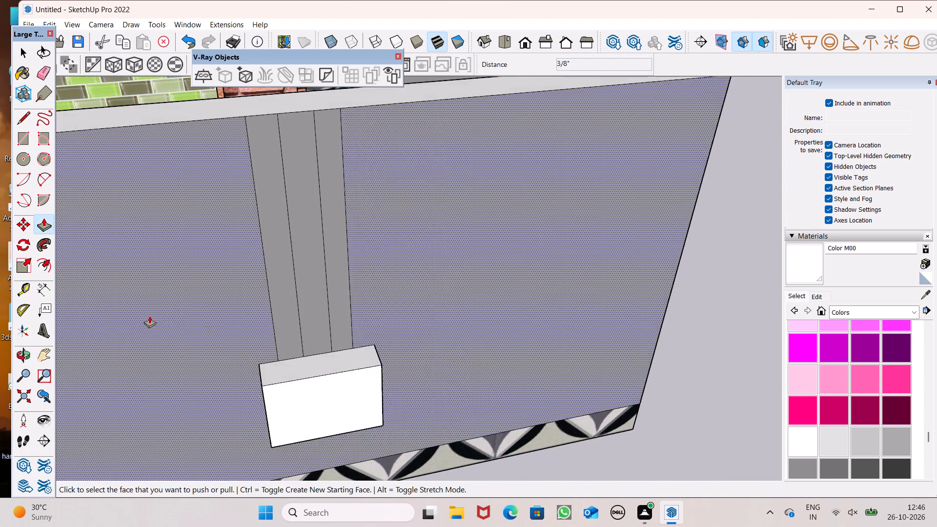
scroll(163, 311, "up", 6)
scroll(262, 385, "down", 5)
scroll(416, 353, "up", 3)
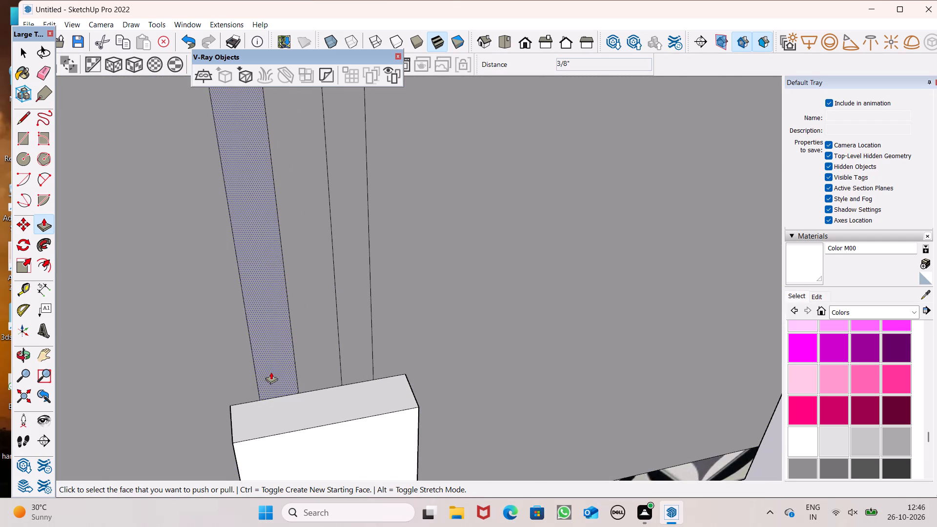
left_click_drag(274, 376, 285, 415)
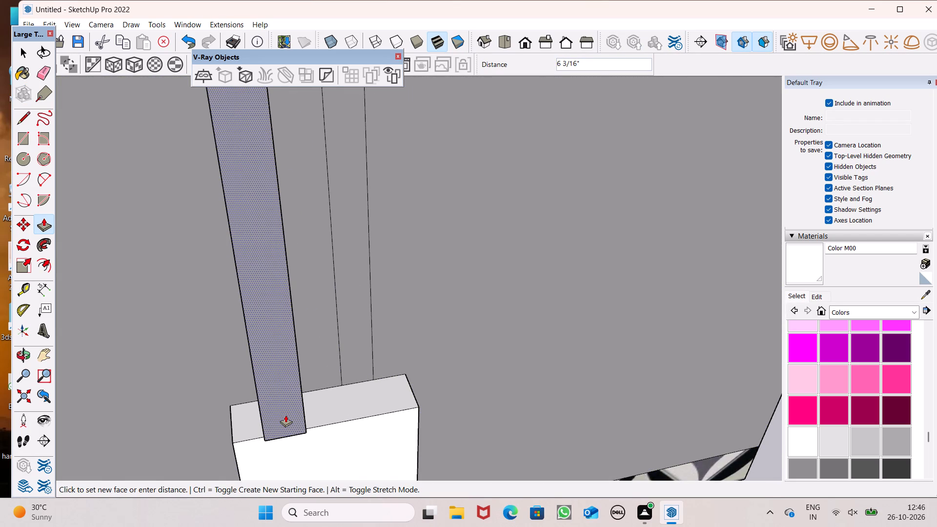
left_click_drag(285, 415, 286, 416)
scroll(342, 365, "down", 6)
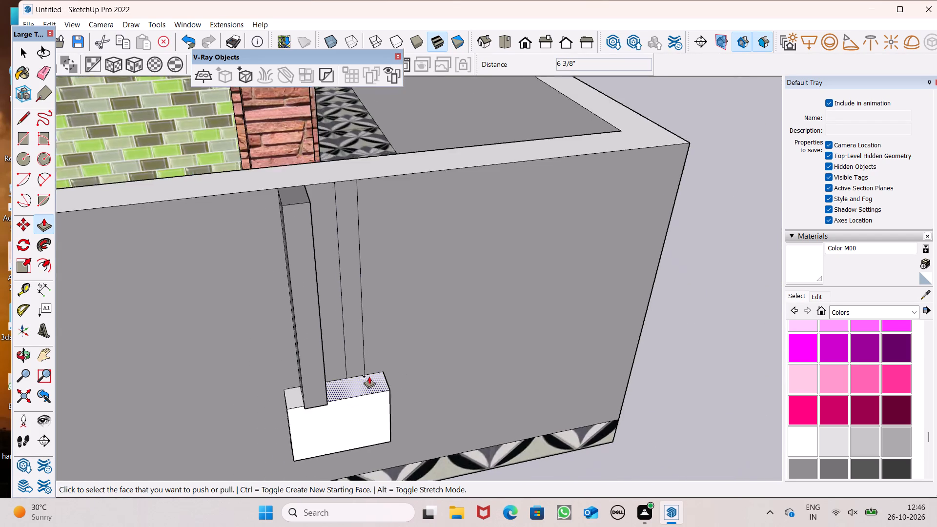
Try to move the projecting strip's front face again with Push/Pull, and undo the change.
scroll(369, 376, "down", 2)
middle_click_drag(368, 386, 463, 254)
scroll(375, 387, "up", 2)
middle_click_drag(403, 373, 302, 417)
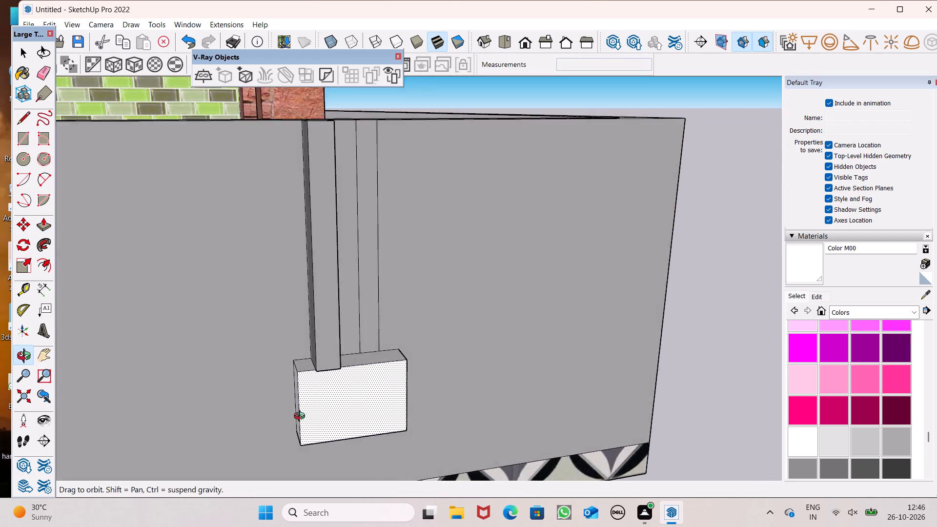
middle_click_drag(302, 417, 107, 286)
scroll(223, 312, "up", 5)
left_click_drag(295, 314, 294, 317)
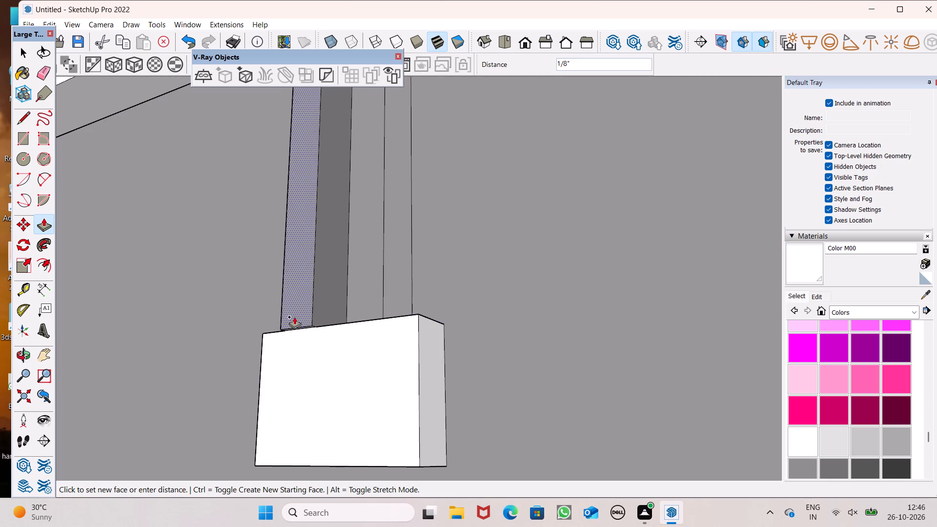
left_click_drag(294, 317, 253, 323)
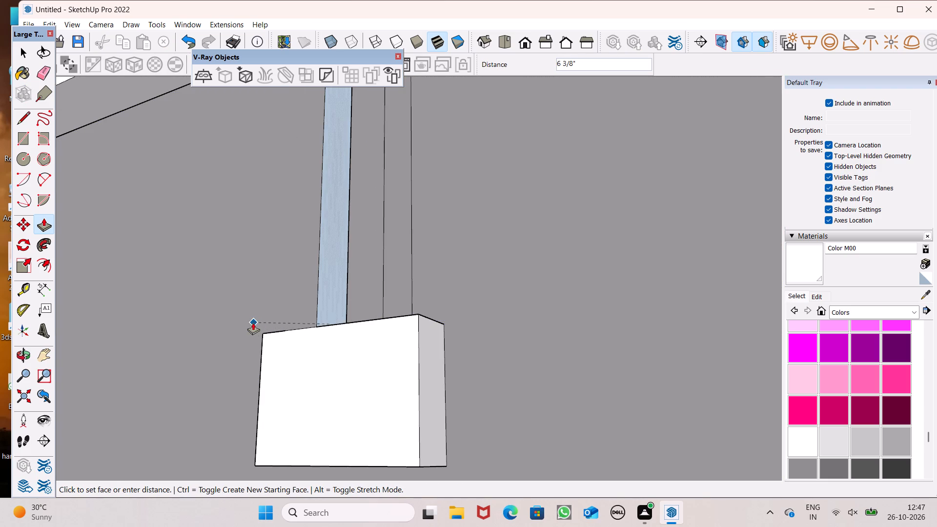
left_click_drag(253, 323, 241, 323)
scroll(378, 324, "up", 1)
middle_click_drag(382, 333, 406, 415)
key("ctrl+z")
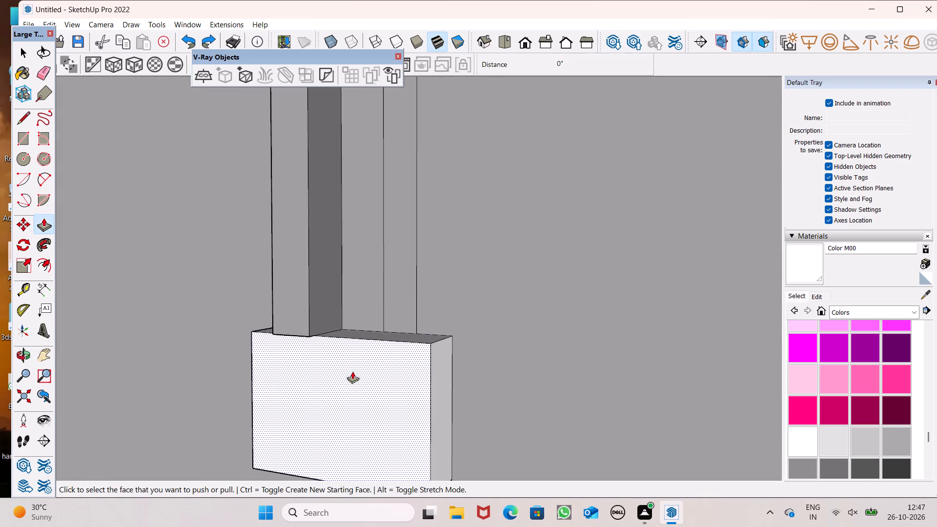
Pull the projecting strip's front face a further 3 5/8" out, past the white block's front.
left_click_drag(300, 319, 279, 328)
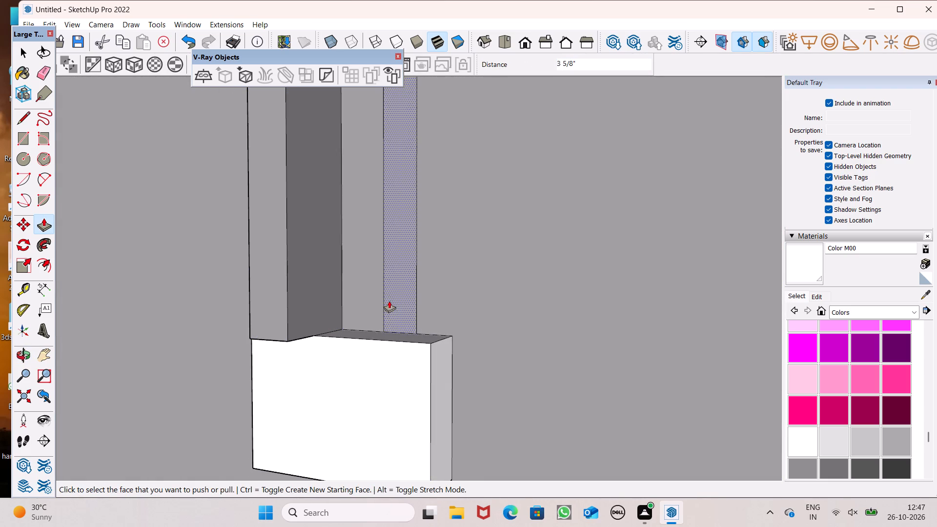
Project the second vertical strip from the grey wall by pulling it out 1' 4" and pushing it back 6".
left_click_drag(389, 301, 300, 257)
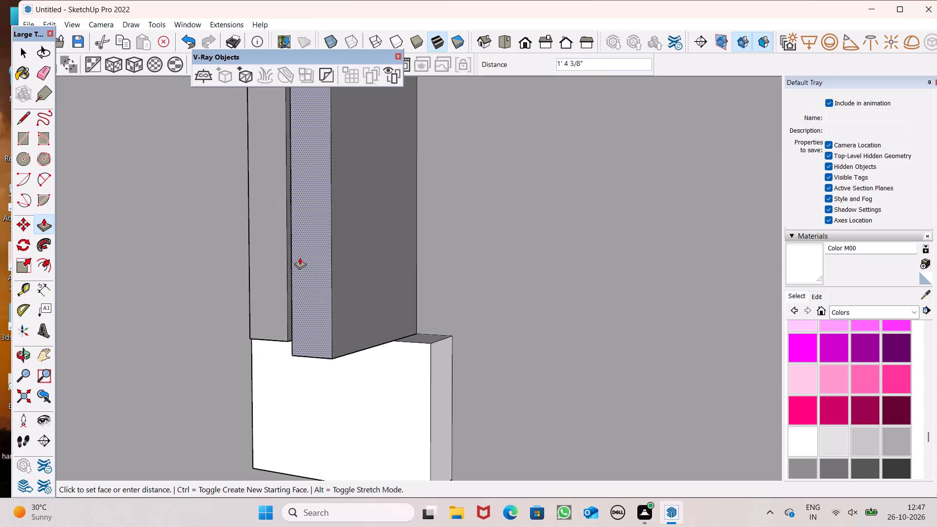
left_click_drag(300, 257, 301, 257)
middle_click_drag(327, 318, 609, 368)
scroll(377, 402, "up", 2)
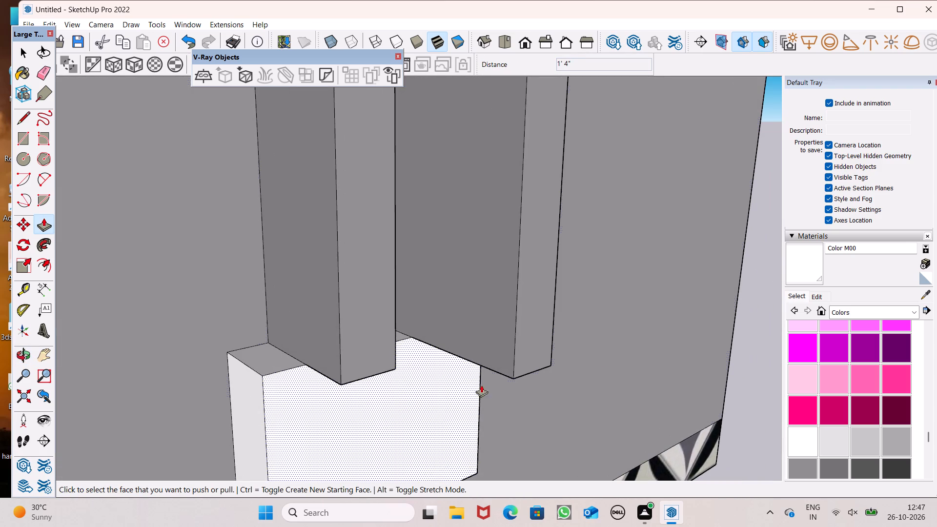
left_click_drag(513, 377, 387, 374)
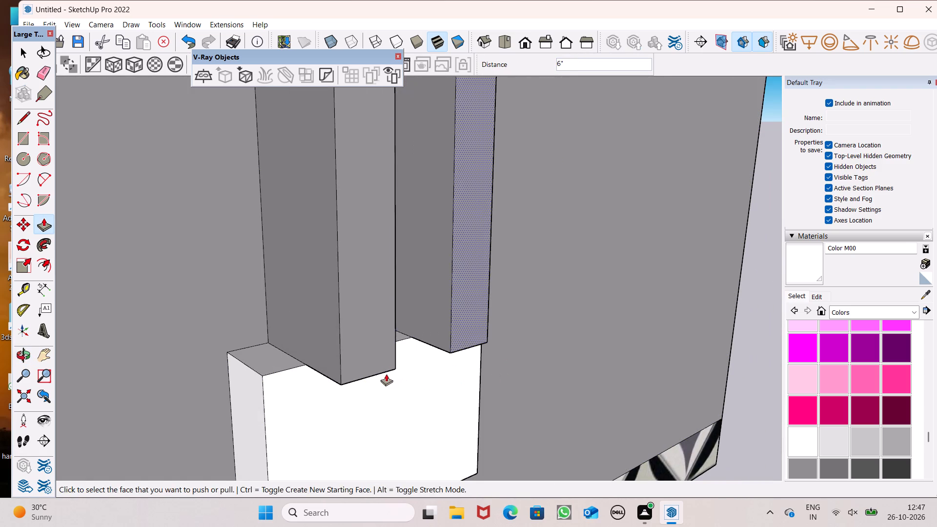
Extend the lower ends of both projecting strips about 8 5/16" down over the white block's front face.
middle_click_drag(433, 409, 349, 222)
left_click_drag(260, 170, 262, 194)
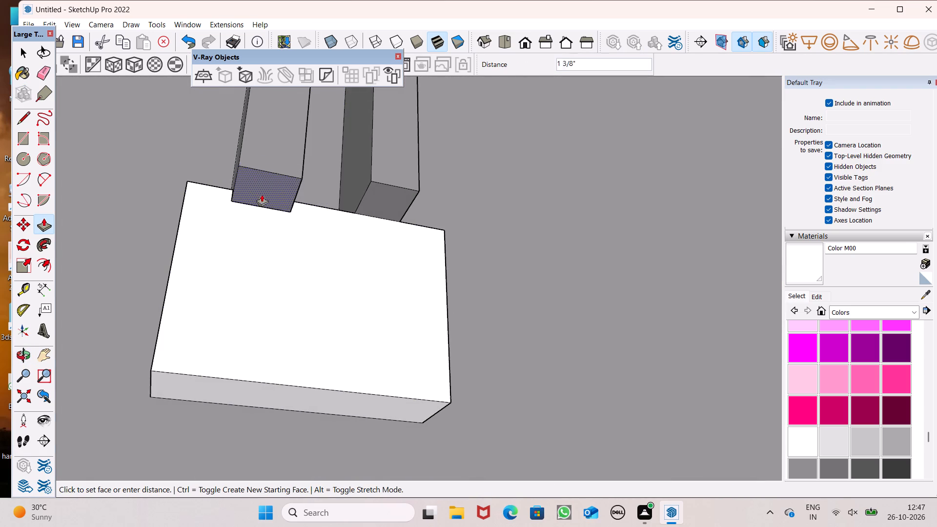
left_click_drag(262, 194, 272, 277)
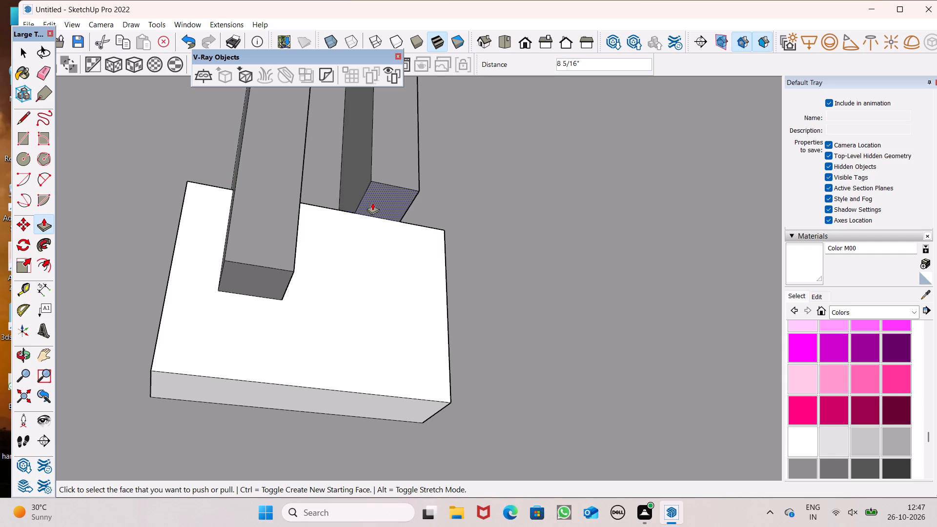
left_click_drag(389, 194, 303, 280)
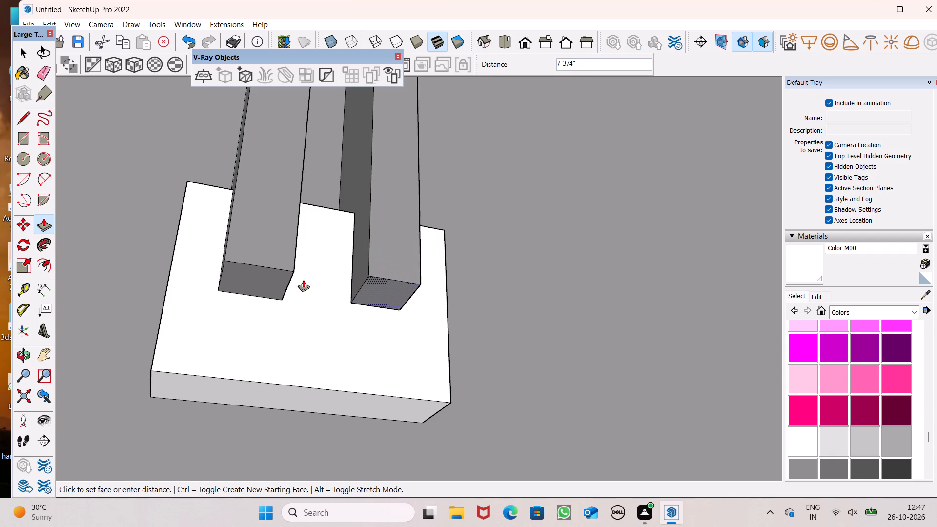
left_click_drag(303, 280, 288, 274)
key("space")
Paint the front faces and gate-facing side faces of both projecting vertical strips with Color D08.
scroll(344, 277, "down", 13)
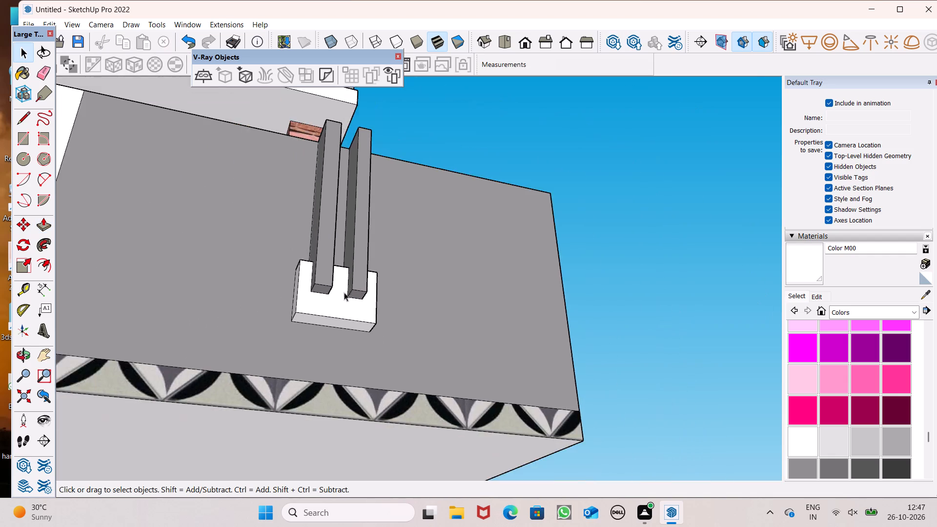
middle_click_drag(355, 344, 289, 479)
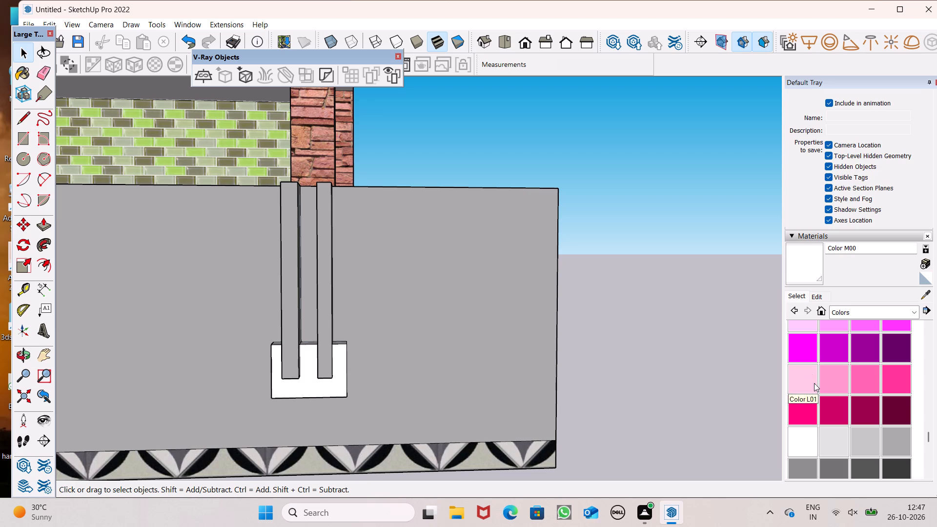
scroll(840, 388, "down", 3)
scroll(840, 388, "up", 2)
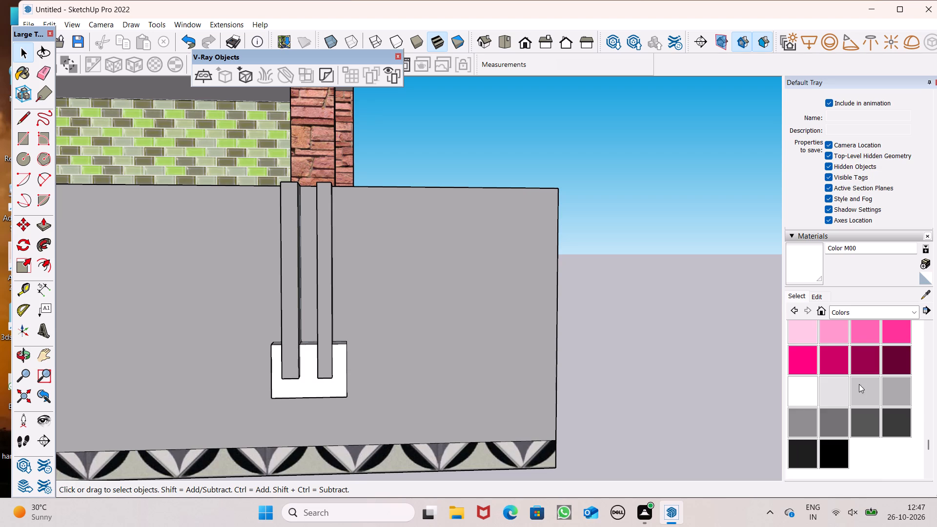
scroll(861, 385, "up", 6)
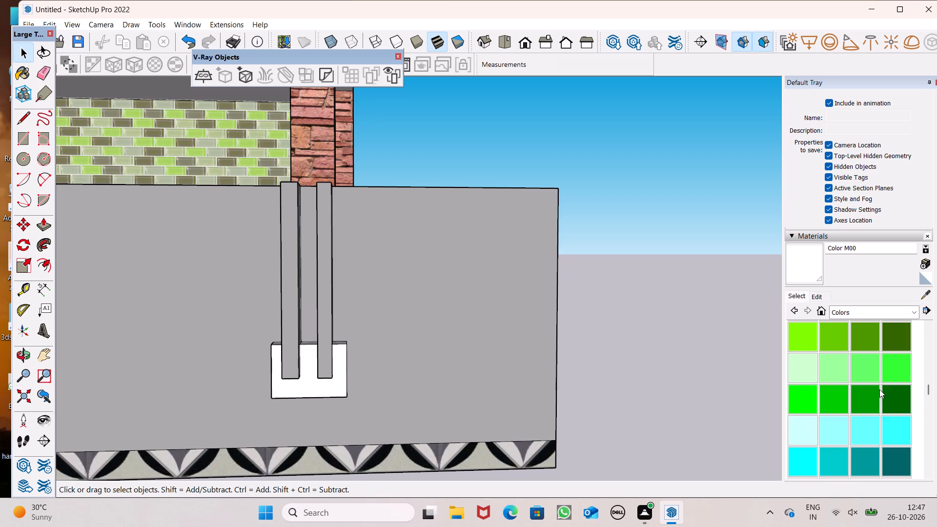
scroll(882, 386, "up", 3)
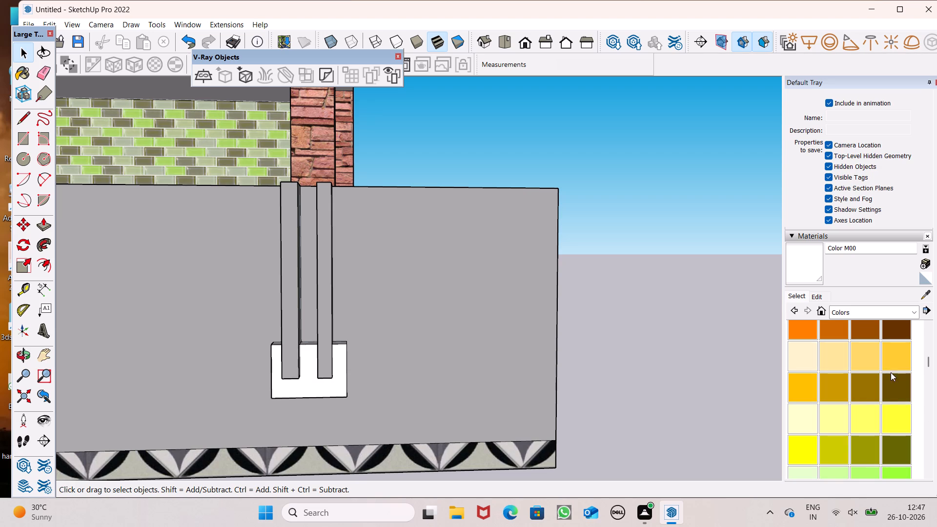
left_click(891, 380)
scroll(341, 307, "up", 5)
left_click(306, 295)
middle_click_drag(312, 320, 464, 350)
left_click(325, 335)
left_click(302, 334)
left_click(346, 336)
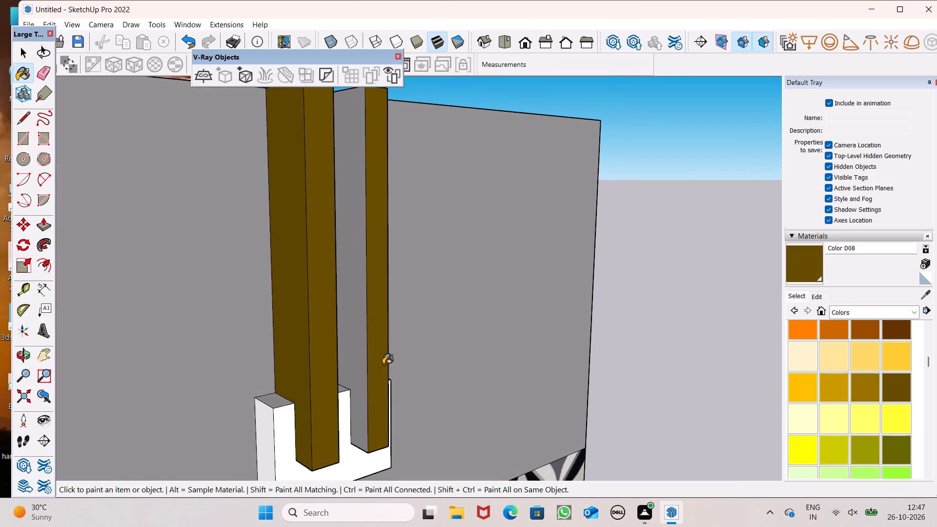
Paint the opposite side faces of both vertical strips, facing the wall's outer corner, with Color D08.
scroll(420, 399, "up", 1)
middle_click_drag(420, 399, 97, 383)
scroll(97, 383, "up", 1)
left_click(273, 302)
left_click(215, 308)
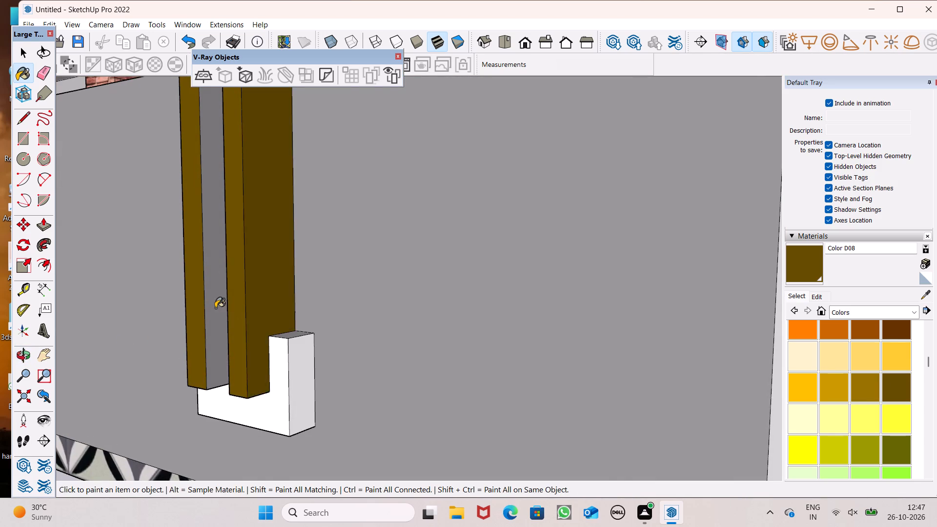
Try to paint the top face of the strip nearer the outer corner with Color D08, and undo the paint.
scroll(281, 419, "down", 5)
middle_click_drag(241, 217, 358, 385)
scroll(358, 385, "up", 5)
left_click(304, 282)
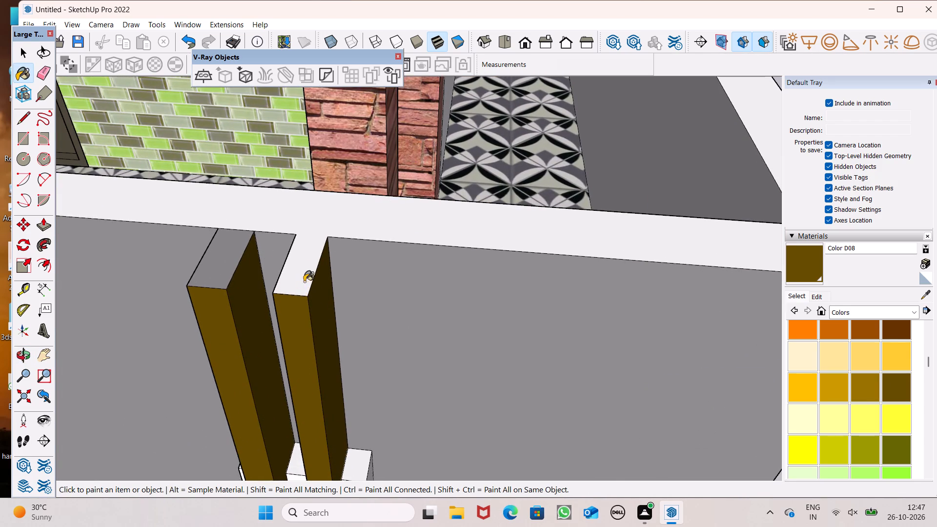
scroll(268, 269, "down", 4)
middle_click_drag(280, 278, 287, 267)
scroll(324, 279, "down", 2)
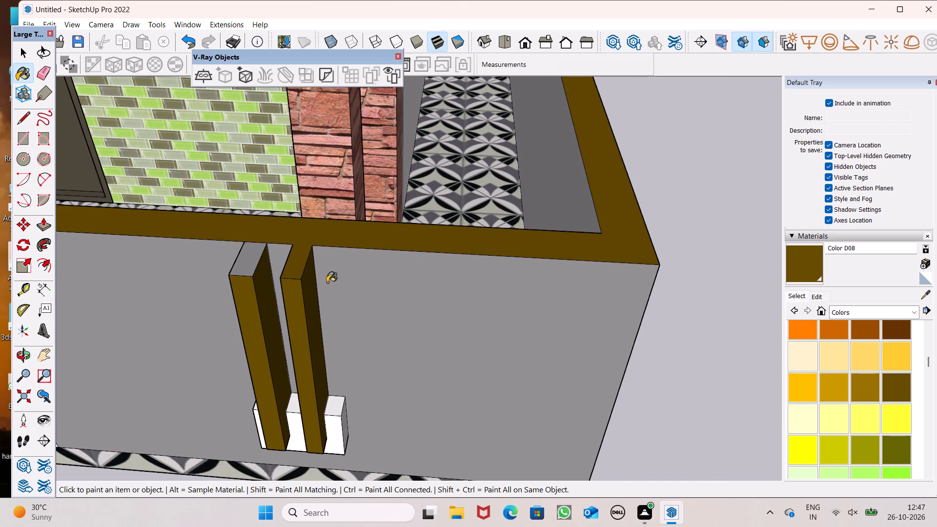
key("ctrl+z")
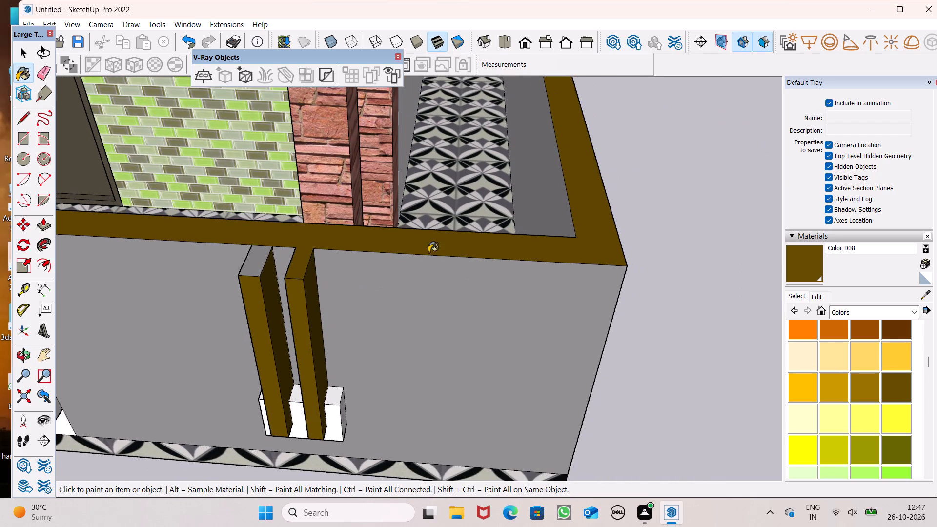
Draw an edge about 3 11/16" long separating the second strip's top face from the boundary wall's top.
left_click(29, 120)
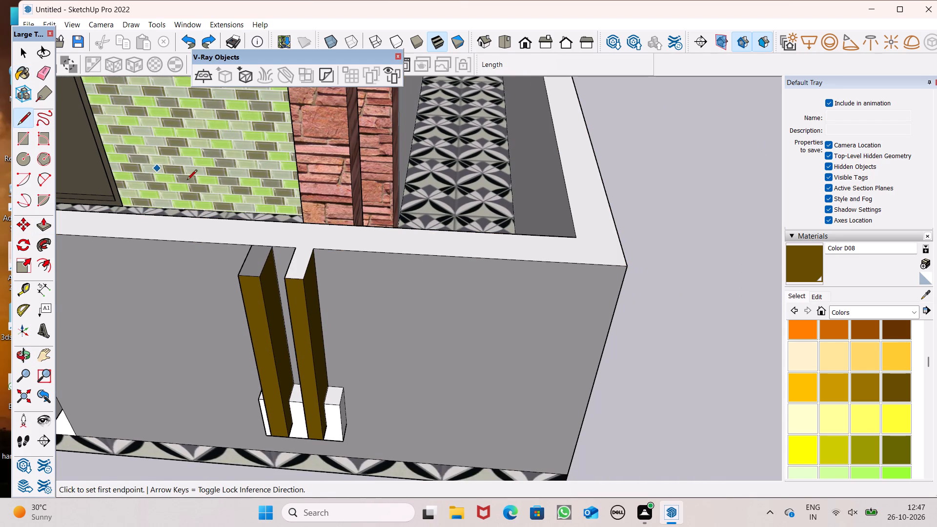
scroll(267, 245, "up", 3)
left_click(302, 251)
left_click(325, 248)
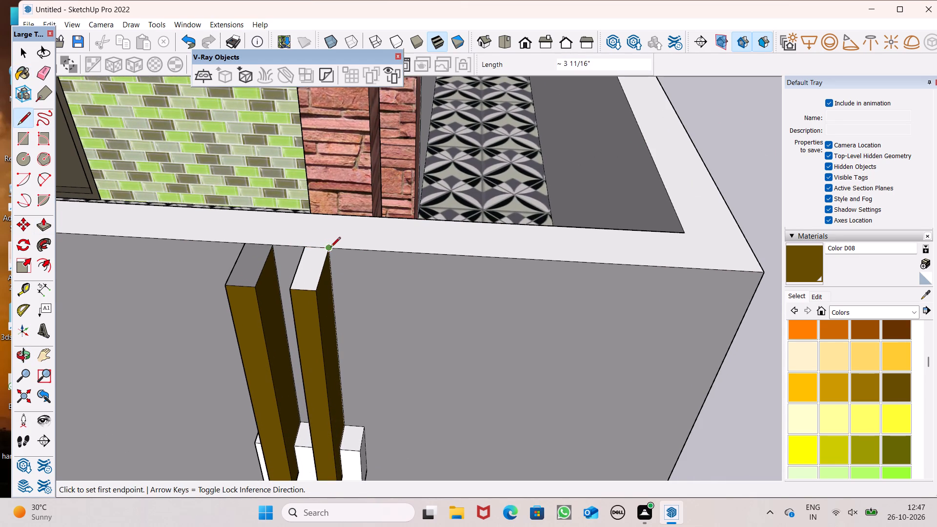
Paint the top faces of both vertical strips with Color D08.
left_click(821, 264)
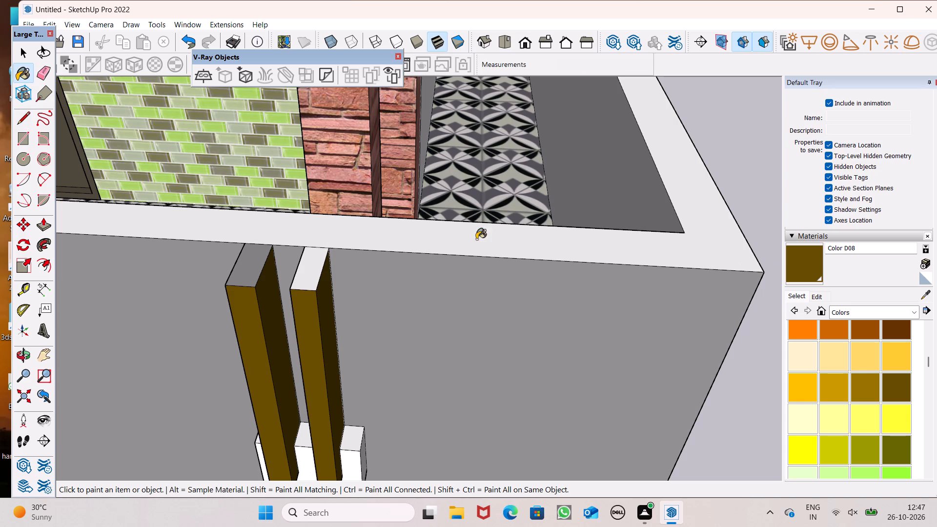
left_click(303, 284)
left_click(247, 276)
scroll(292, 242, "down", 5)
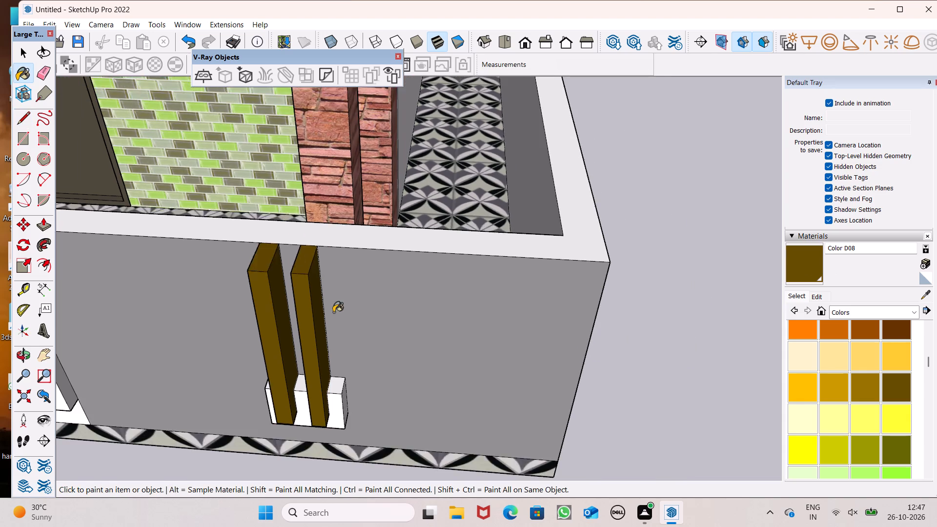
Paint the underside faces of both vertical strips with Color D08.
middle_click_drag(333, 312, 410, 54)
middle_click_drag(451, 200, 501, 95)
scroll(501, 95, "up", 6)
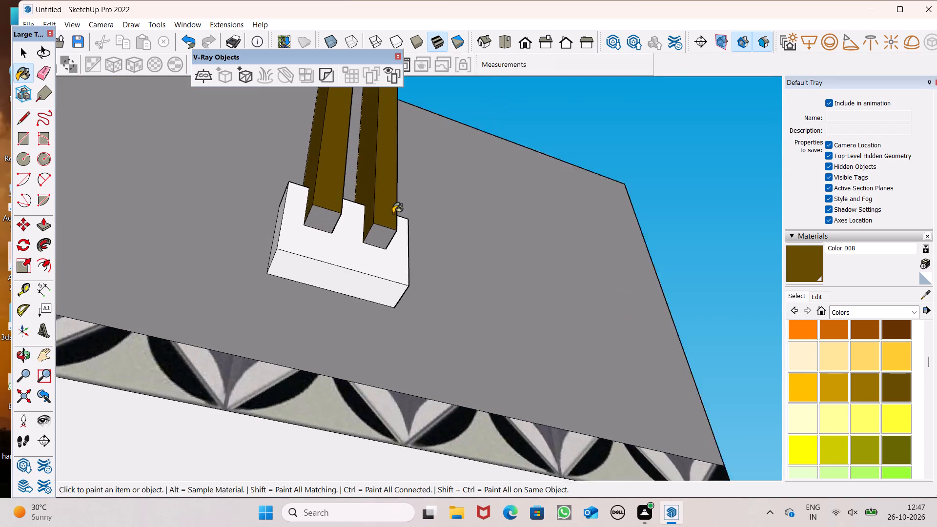
scroll(393, 213, "up", 1)
left_click(384, 241)
scroll(349, 245, "up", 6)
left_click(290, 213)
scroll(316, 211, "down", 4)
middle_click_drag(317, 216, 367, 251)
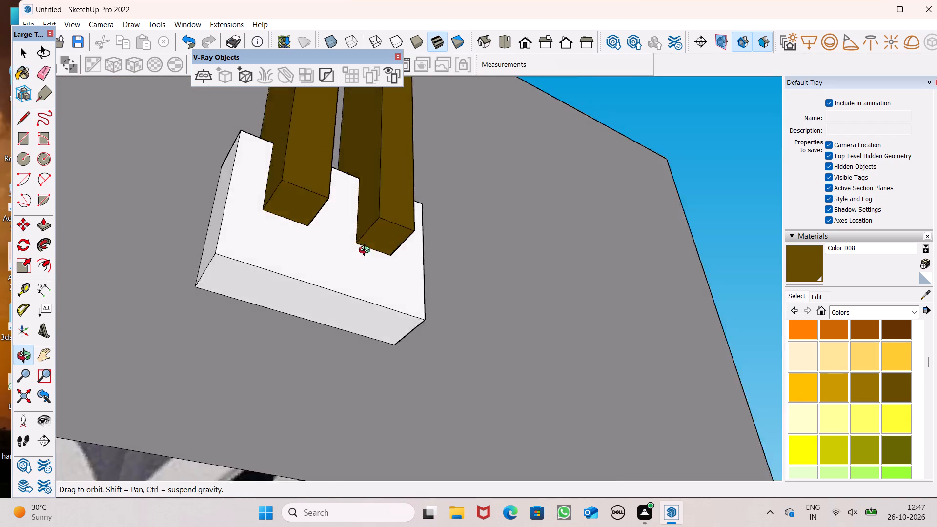
Edit Color D08 to a dark olive with RGB values 73, 76, 41.
middle_click_drag(367, 251, 0, 427)
scroll(395, 263, "up", 1)
scroll(376, 190, "down", 11)
scroll(377, 200, "up", 1)
scroll(377, 214, "down", 1)
middle_click_drag(380, 247, 586, 264)
scroll(535, 297, "down", 10)
scroll(519, 232, "up", 4)
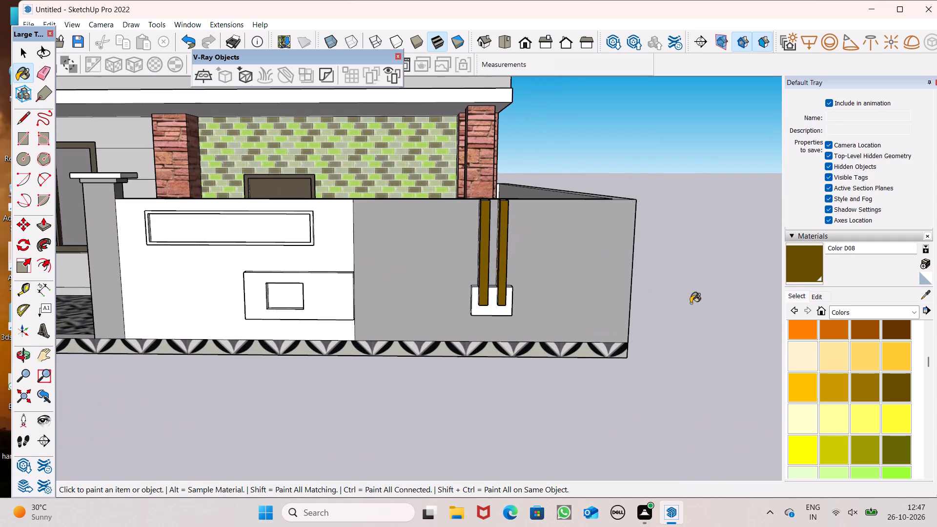
left_click(815, 296)
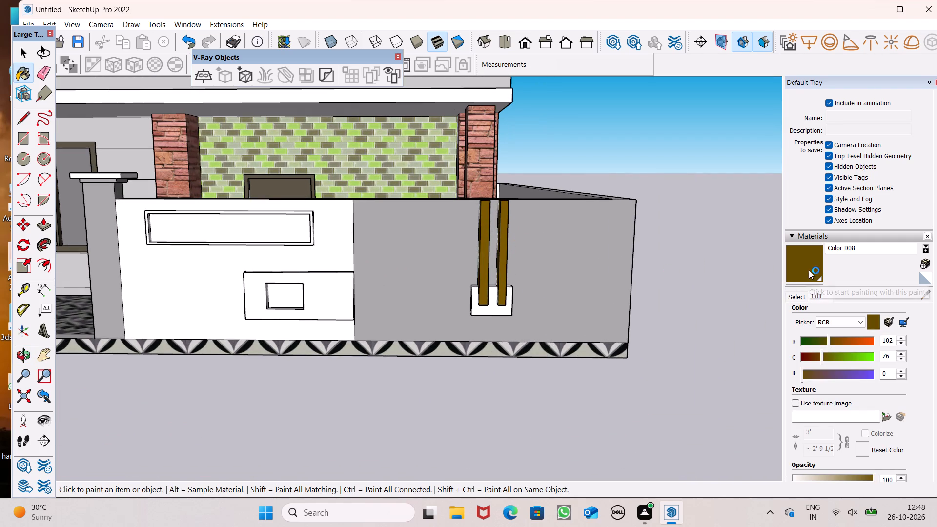
left_click_drag(827, 344, 823, 344)
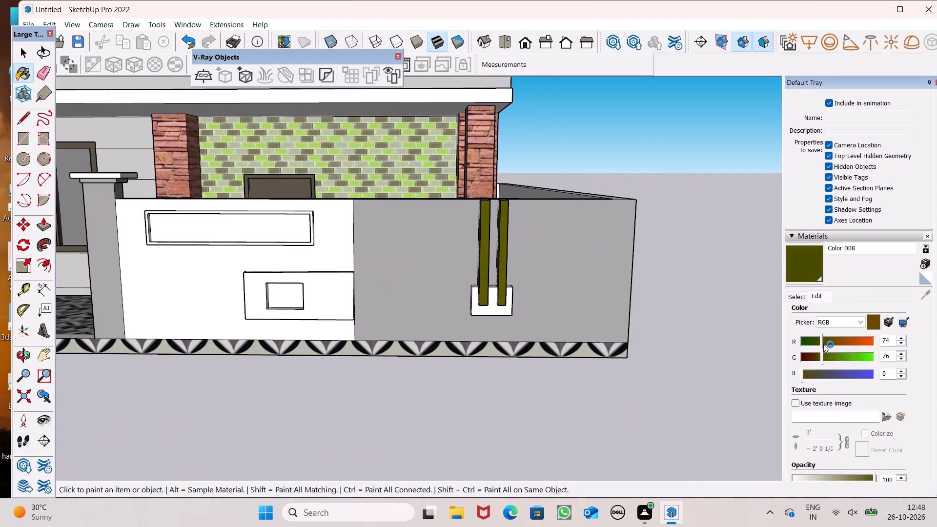
left_click_drag(823, 344, 823, 344)
scroll(445, 289, "down", 4)
middle_click_drag(457, 310, 455, 315)
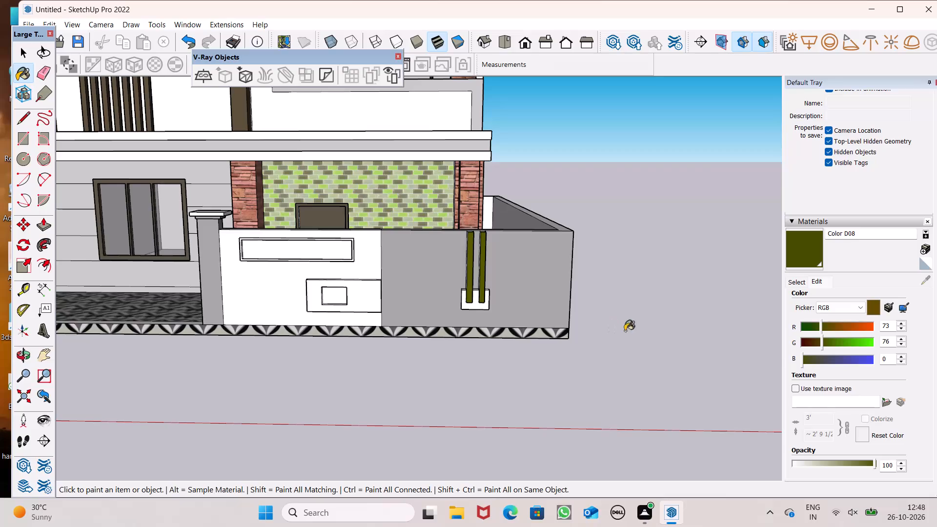
left_click(811, 364)
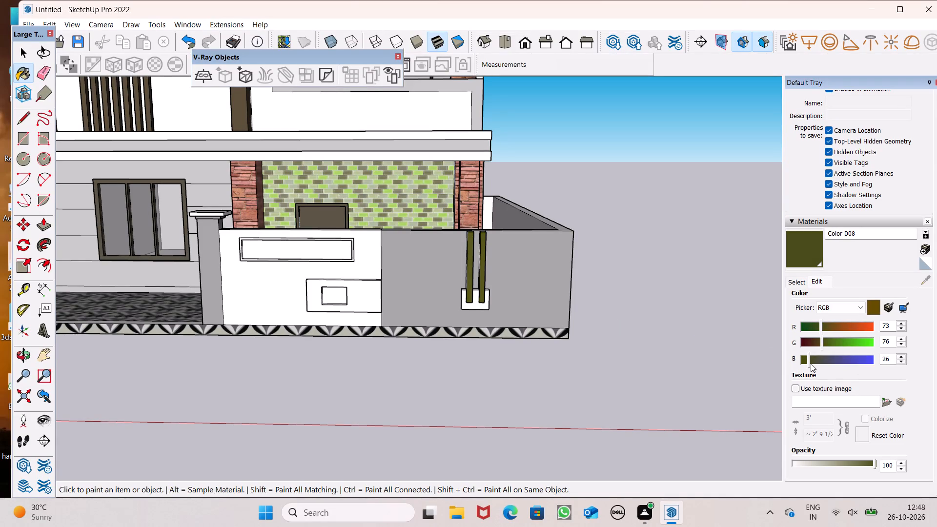
scroll(595, 291, "down", 1)
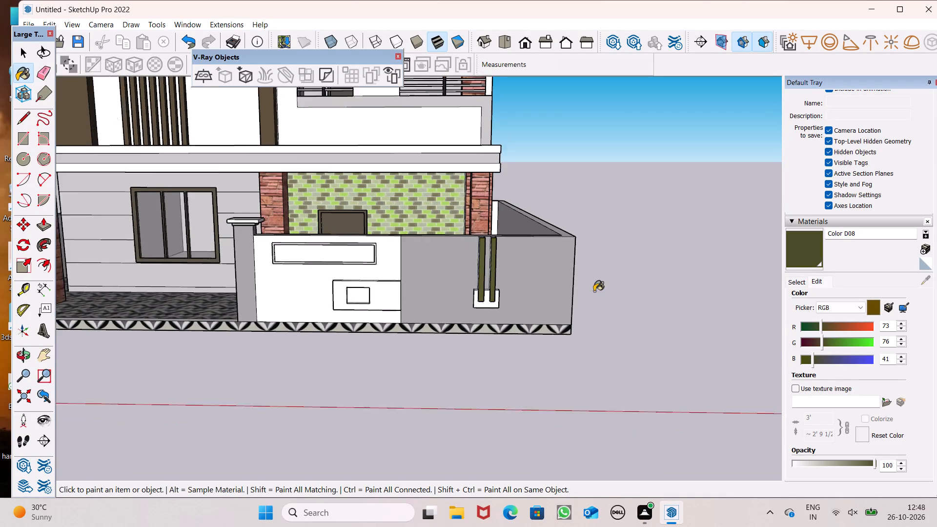
Push the white block's underside up 1 7/8" to reduce its height below the strips.
scroll(594, 291, "down", 1)
middle_click_drag(570, 310, 644, 278)
scroll(644, 278, "up", 1)
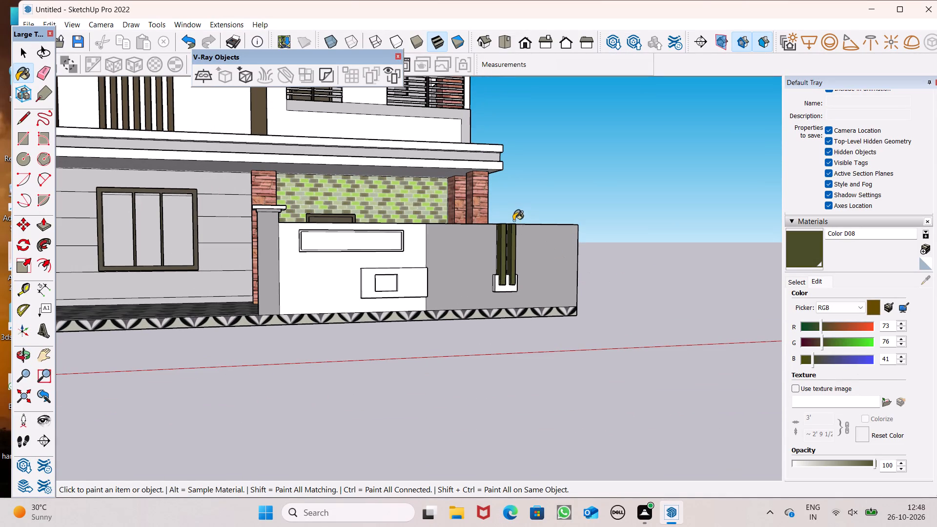
middle_click_drag(524, 241, 274, 298)
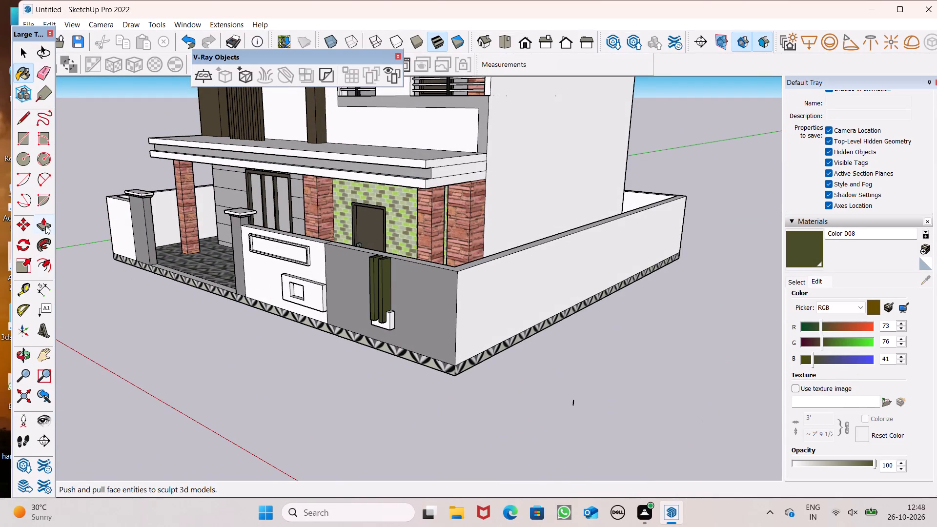
left_click(45, 226)
scroll(311, 312, "up", 1)
middle_click_drag(312, 313, 362, 272)
scroll(361, 272, "up", 1)
scroll(396, 325, "up", 7)
scroll(525, 284, "up", 1)
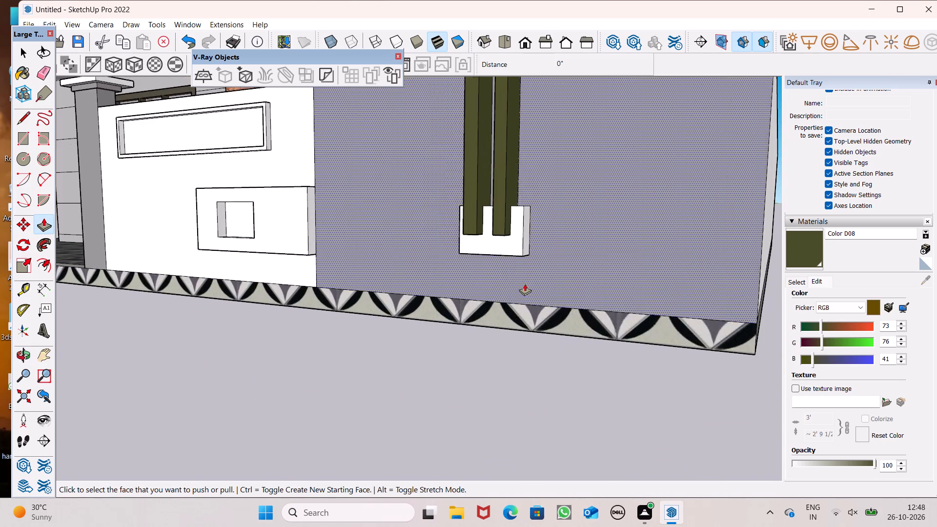
scroll(525, 284, "up", 5)
middle_click_drag(504, 261, 538, 195)
scroll(529, 214, "up", 1)
left_click_drag(519, 191, 522, 180)
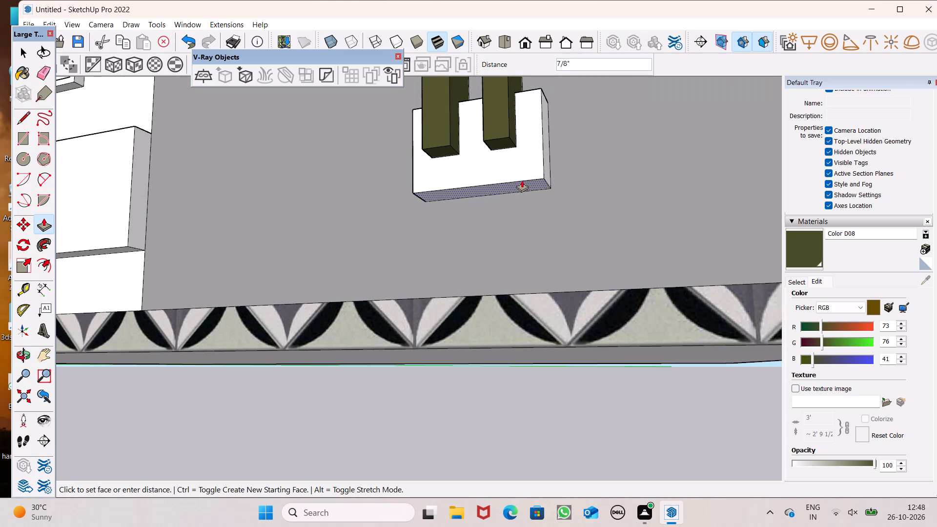
left_click_drag(522, 180, 524, 179)
Widen the white block by pulling its outer-corner side out 10 1/4" and its gate-facing side out 6 1/4".
middle_click_drag(566, 173, 522, 210)
scroll(522, 210, "up", 1)
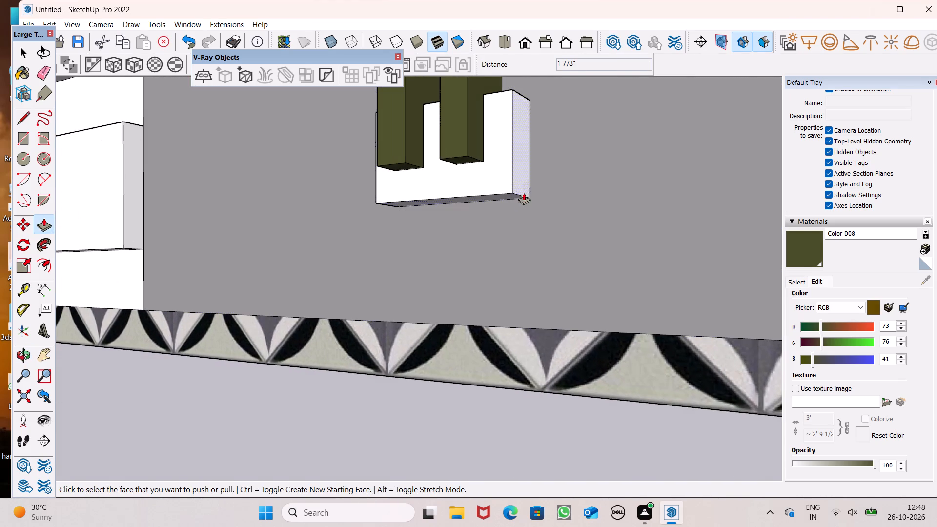
left_click_drag(518, 180, 603, 197)
scroll(547, 196, "down", 4)
middle_click_drag(453, 223, 704, 263)
scroll(705, 262, "up", 1)
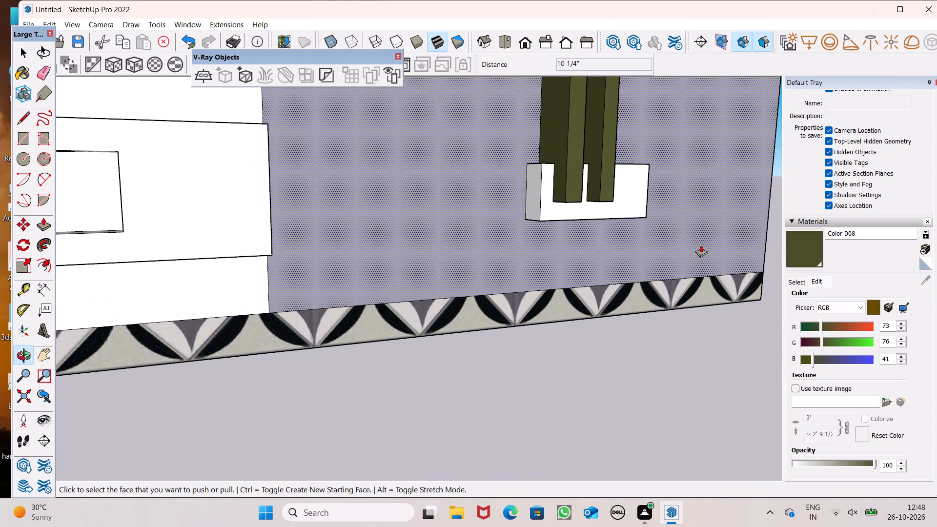
left_click_drag(513, 207, 486, 214)
scroll(489, 195, "down", 2)
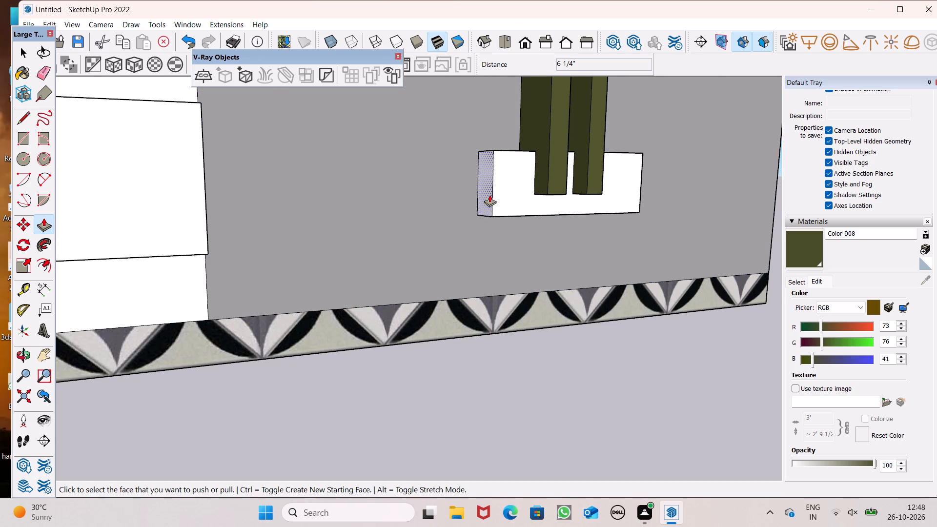
Push the white block's outer-corner side back in 2 3/4".
scroll(489, 195, "down", 3)
middle_click_drag(497, 250, 344, 338)
scroll(581, 246, "up", 1)
middle_click_drag(564, 254, 494, 228)
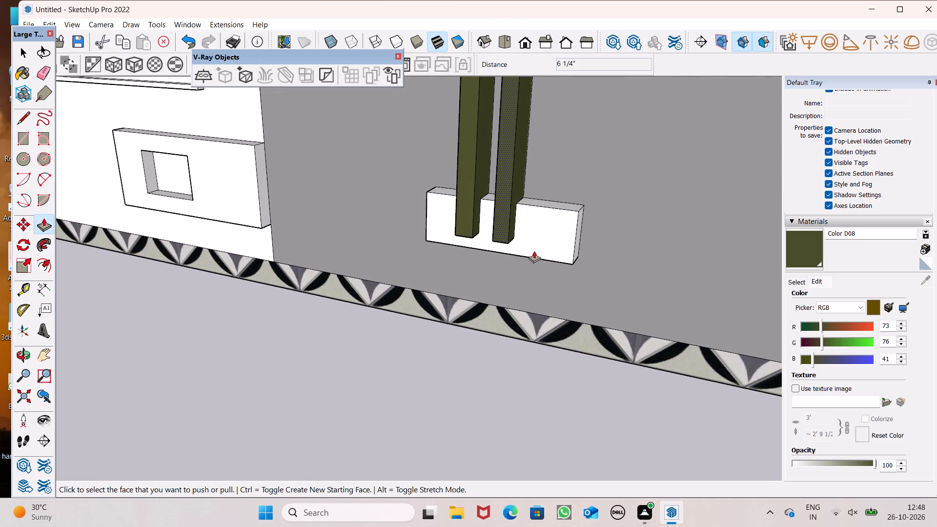
left_click_drag(577, 246, 566, 243)
scroll(554, 246, "down", 3)
middle_click_drag(517, 260, 575, 249)
scroll(375, 326, "down", 4)
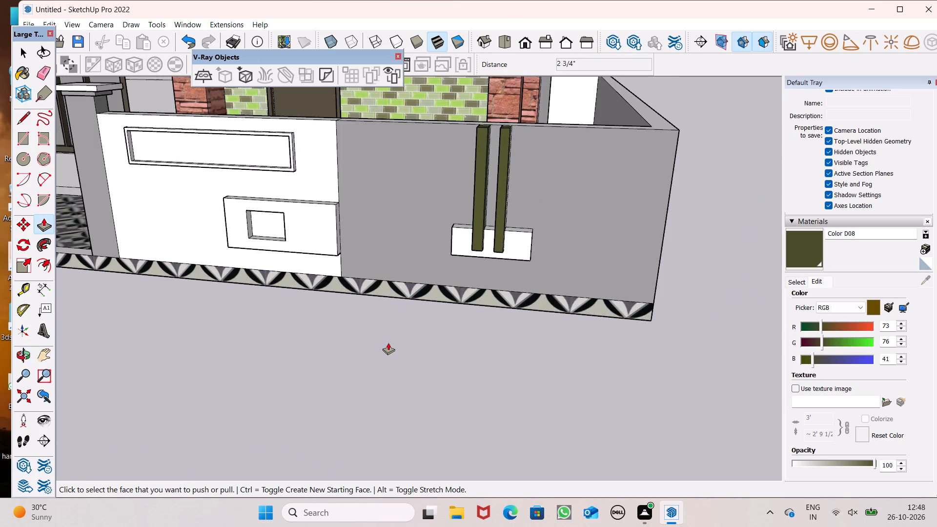
key("space")
Paint the front face of the lower projecting panel on the white wall section with Stone Flagstone Ashlar from Brick, Cladding and Siding.
scroll(388, 342, "down", 3)
middle_click_drag(399, 320, 465, 283)
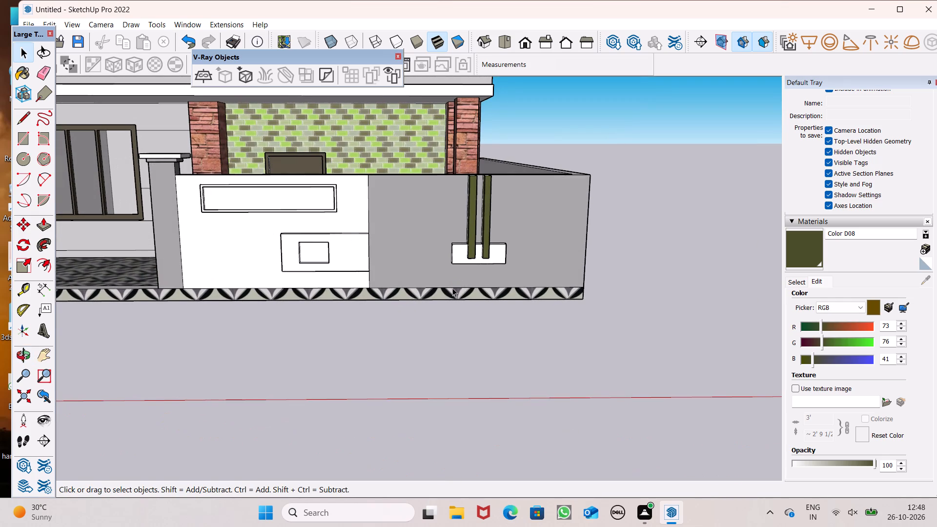
scroll(590, 318, "down", 1)
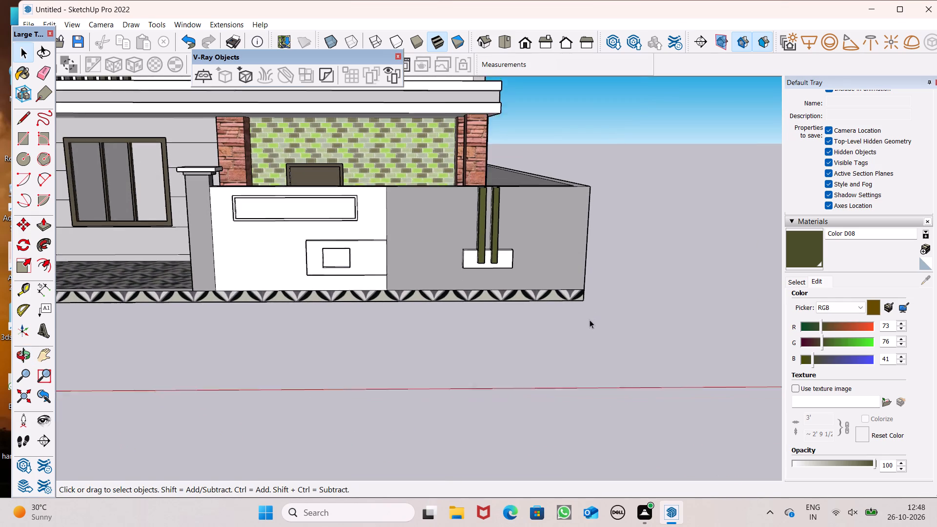
scroll(590, 320, "down", 1)
scroll(547, 306, "down", 3)
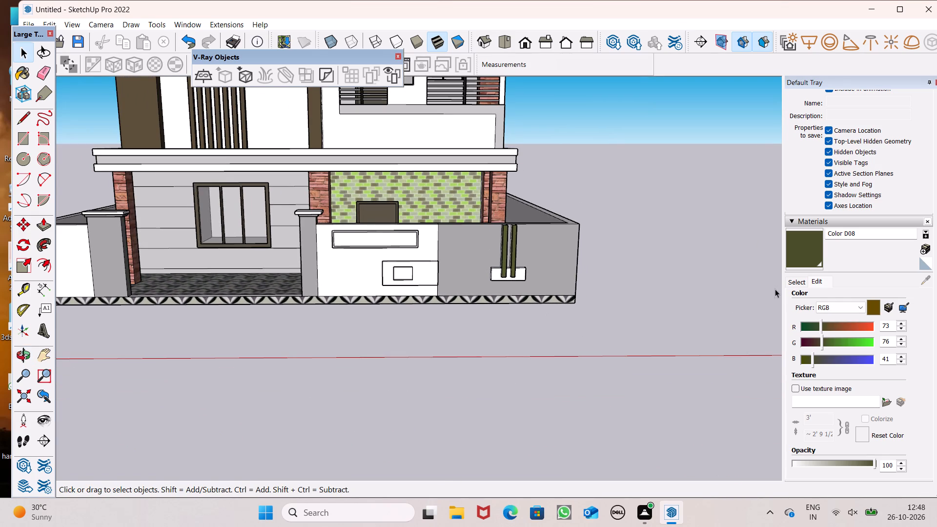
left_click(802, 283)
left_click(846, 297)
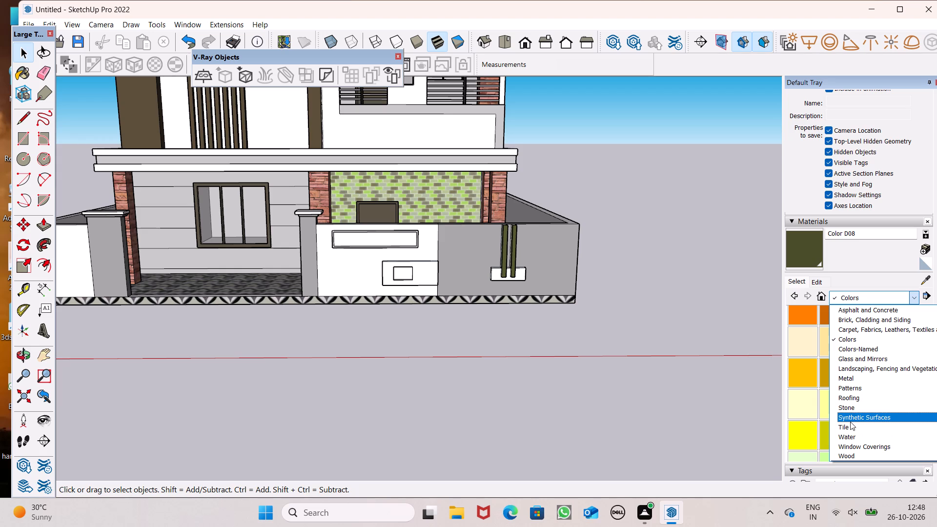
left_click(850, 422)
left_click(856, 301)
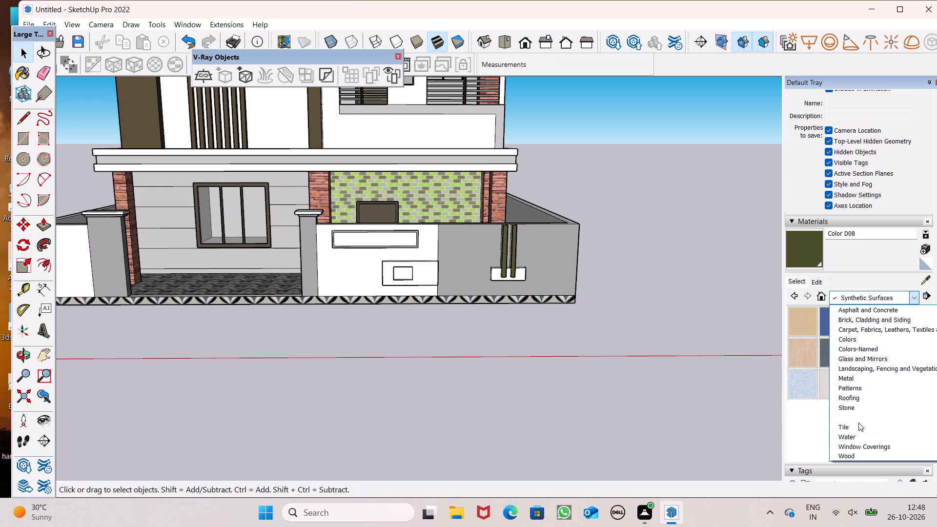
left_click(855, 426)
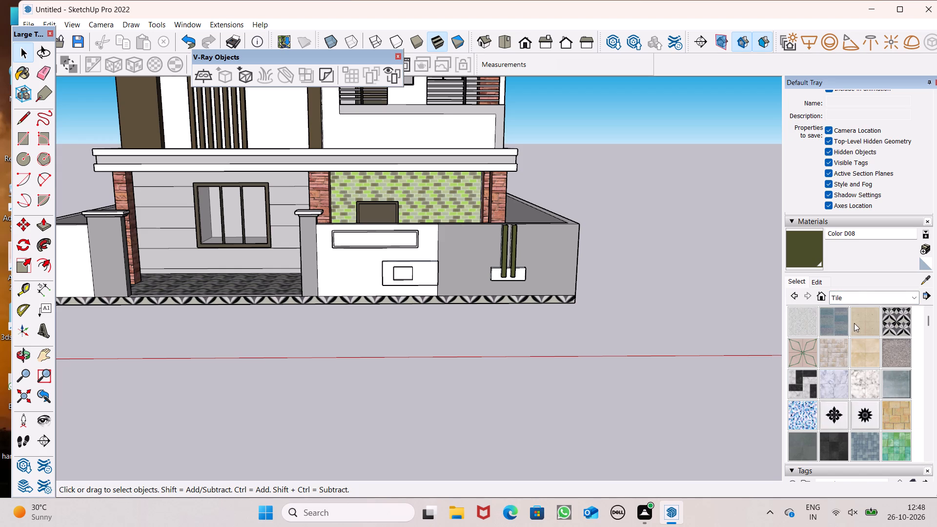
left_click(856, 293)
left_click(856, 409)
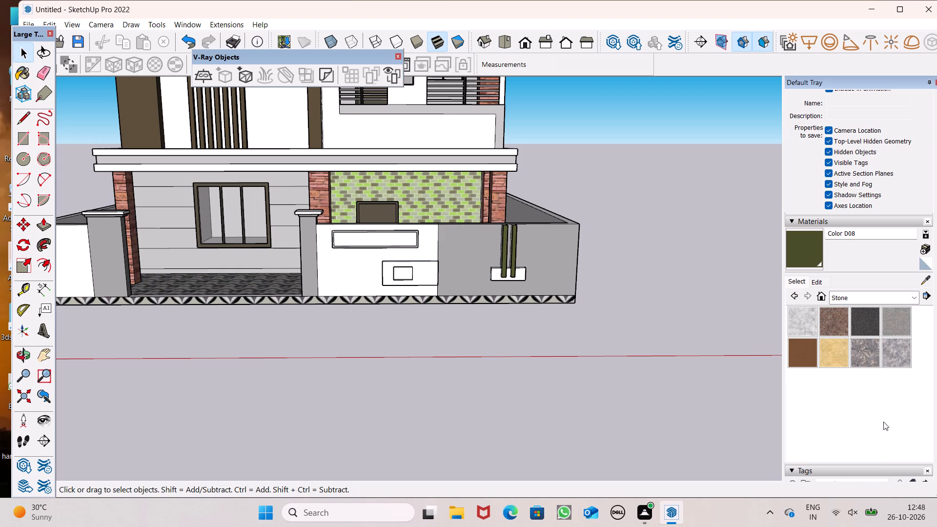
left_click(871, 302)
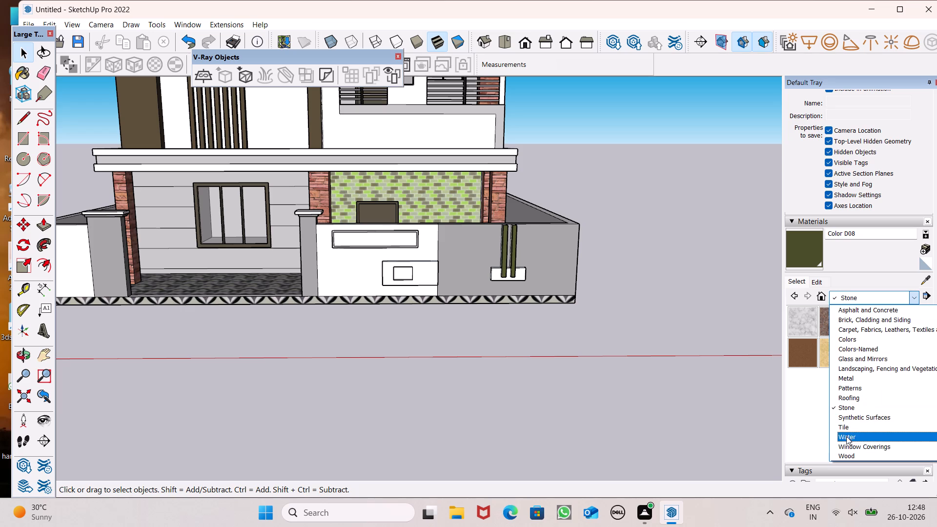
left_click(846, 321)
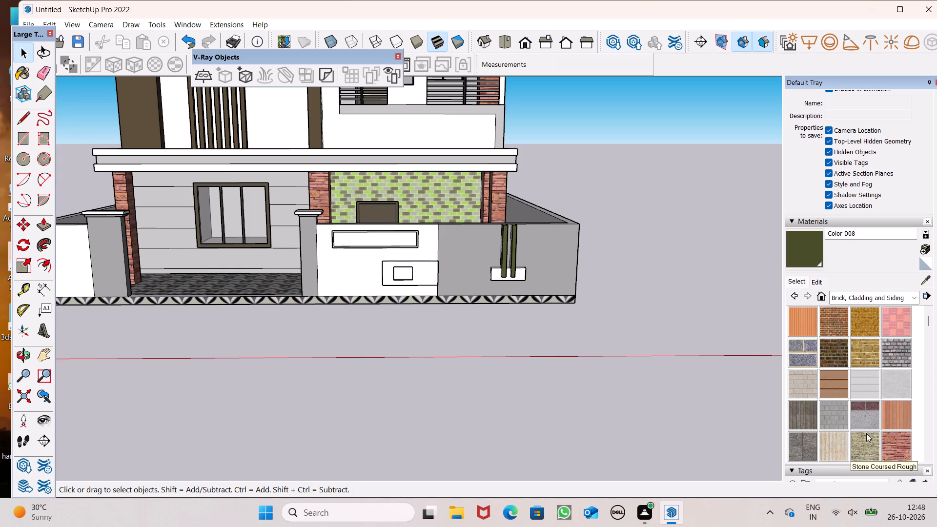
scroll(865, 400, "down", 2)
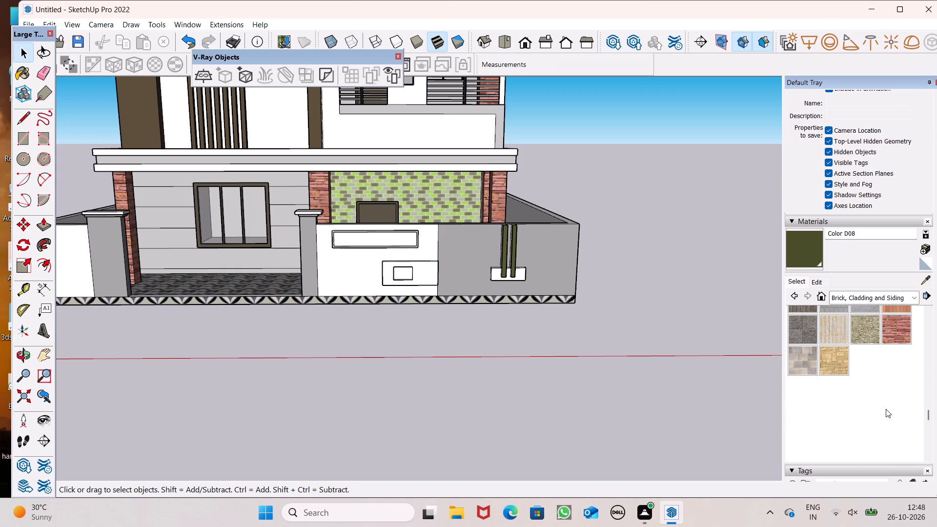
left_click(897, 325)
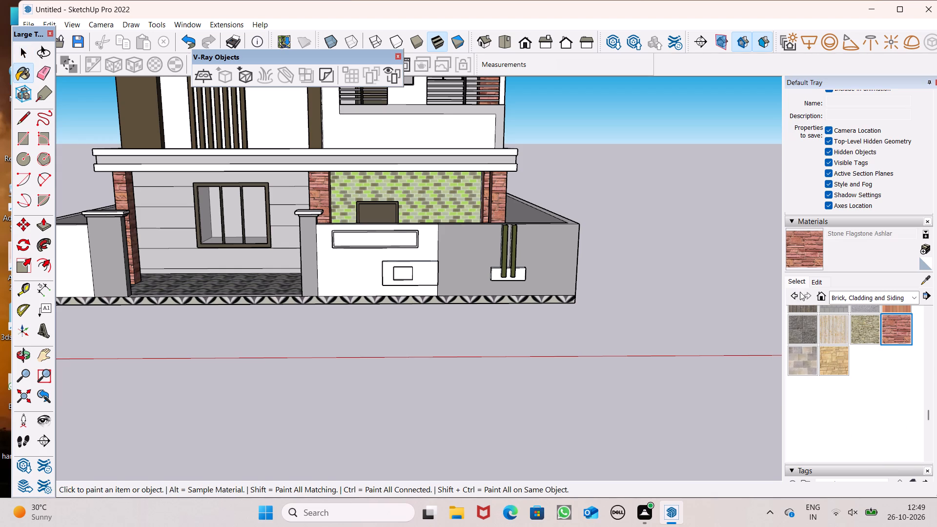
scroll(453, 273, "up", 5)
left_click(429, 272)
Recolour the Stone Flagstone Ashlar material to brown by setting its red value to 126.
scroll(365, 255, "up", 8)
middle_click_drag(376, 290, 414, 292)
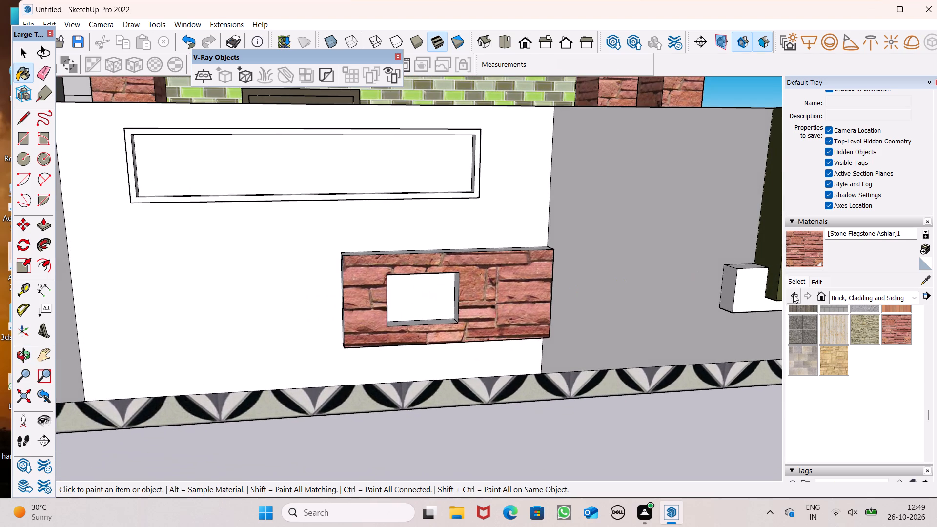
left_click(815, 279)
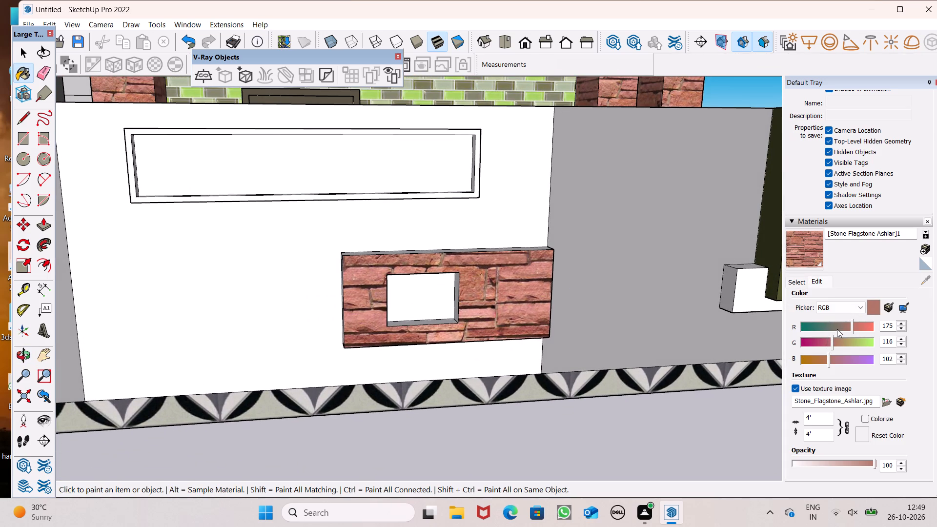
left_click(837, 329)
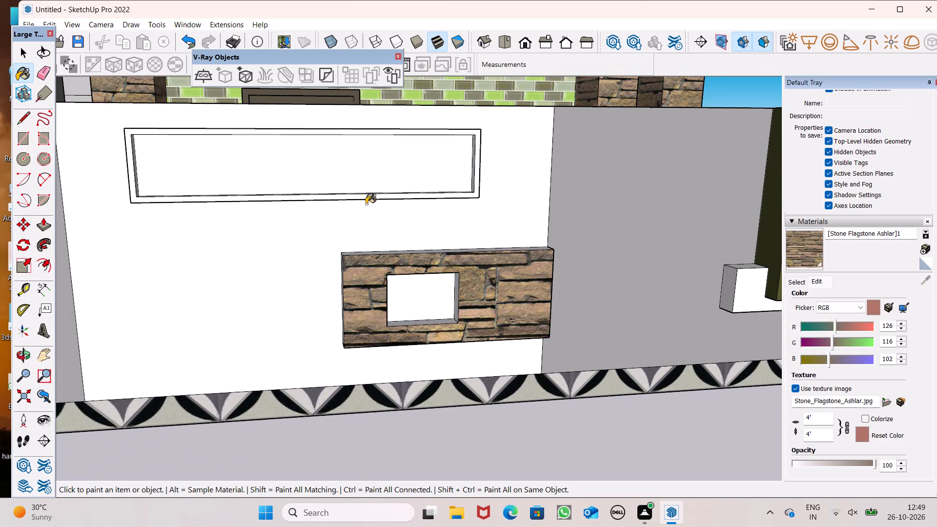
Paint the long rectangular frame's front face, top side and outer-corner end with the brown Stone Flagstone Ashlar.
scroll(389, 174, "up", 4)
scroll(524, 182, "up", 5)
left_click(522, 189)
scroll(504, 207, "down", 6)
middle_click_drag(499, 220, 497, 220)
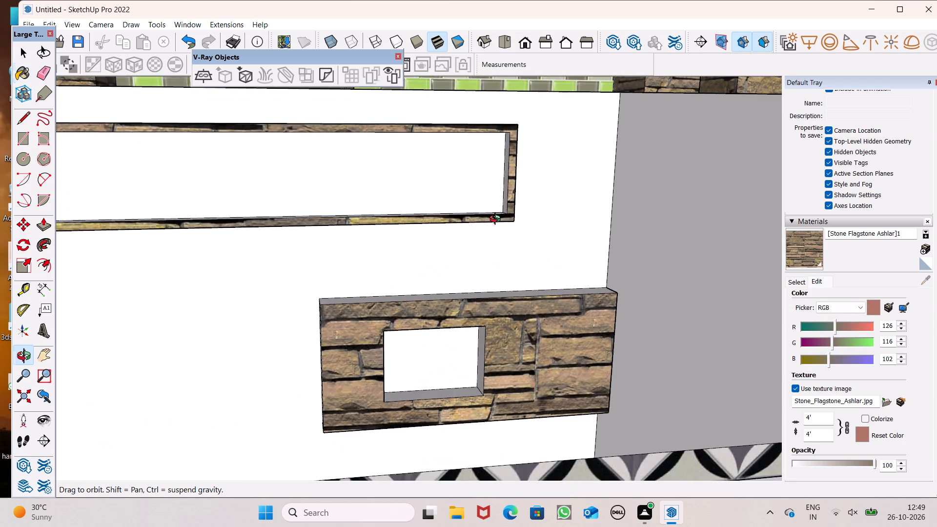
middle_click_drag(497, 220, 316, 353)
scroll(338, 298, "up", 6)
left_click_drag(393, 208, 397, 207)
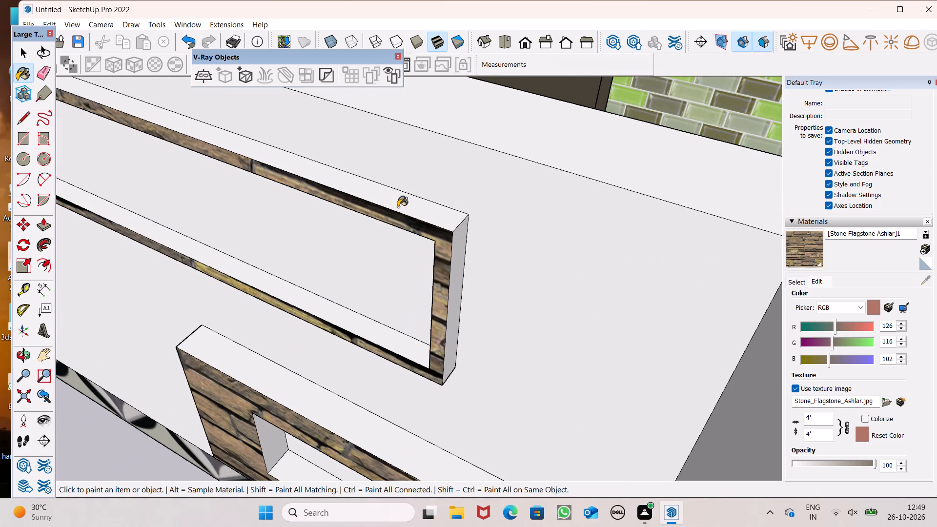
left_click(457, 243)
Paint the lower projecting panel's top and gate-facing side with the brown Stone Flagstone Ashlar.
scroll(454, 228, "down", 2)
scroll(454, 228, "up", 1)
scroll(454, 228, "down", 2)
middle_click_drag(449, 245, 539, 177)
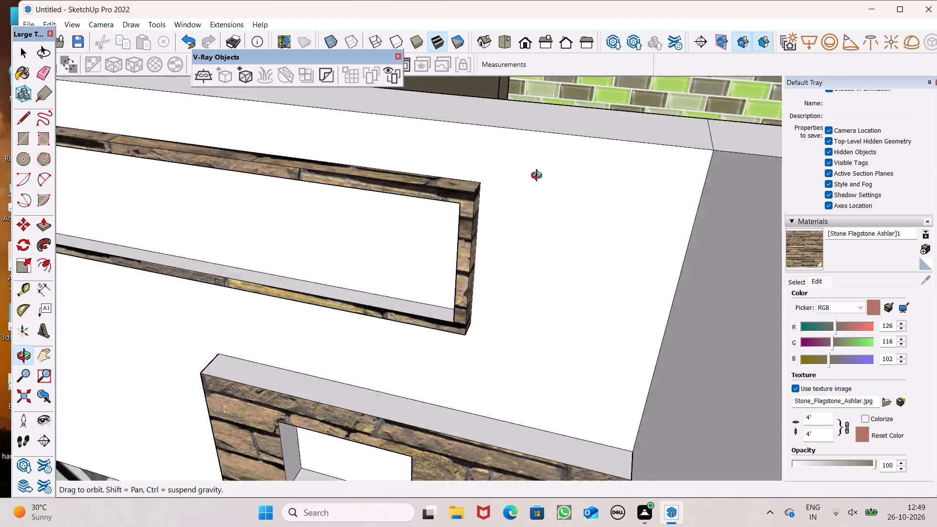
middle_click_drag(539, 177, 636, 105)
scroll(596, 190, "down", 6)
middle_click_drag(467, 322, 600, 326)
scroll(529, 351, "up", 4)
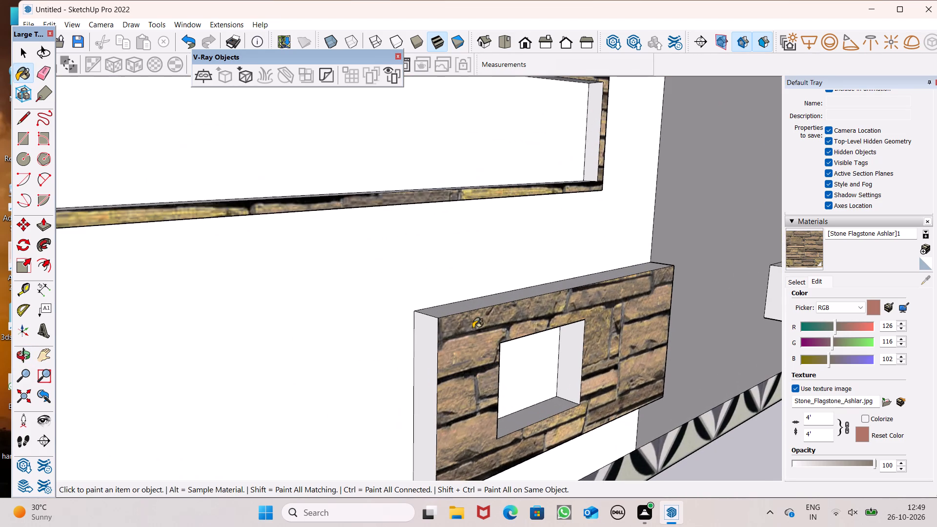
left_click(473, 304)
left_click(413, 325)
left_click(426, 334)
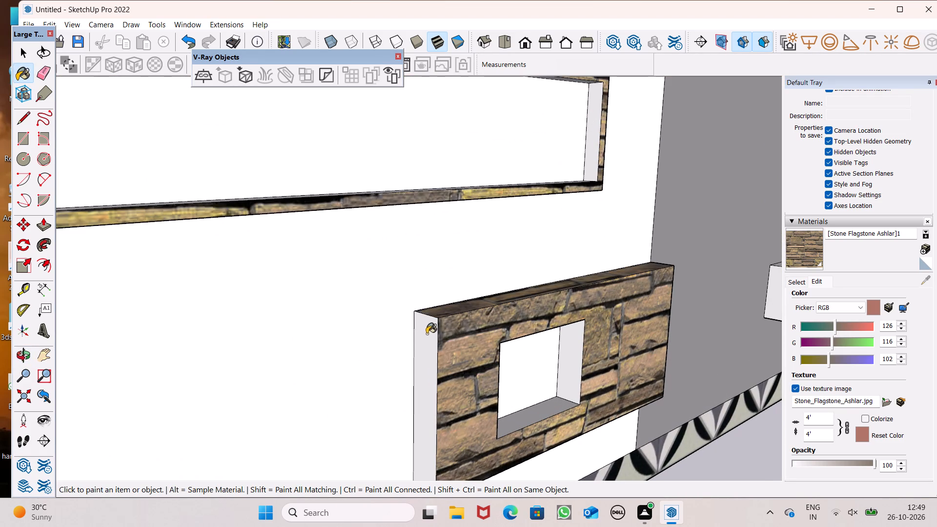
Paint the long frame's inner end face, gate-facing end and underside with the brown Stone Flagstone Ashlar.
left_click(590, 145)
scroll(601, 208, "down", 7)
middle_click_drag(211, 198, 322, 191)
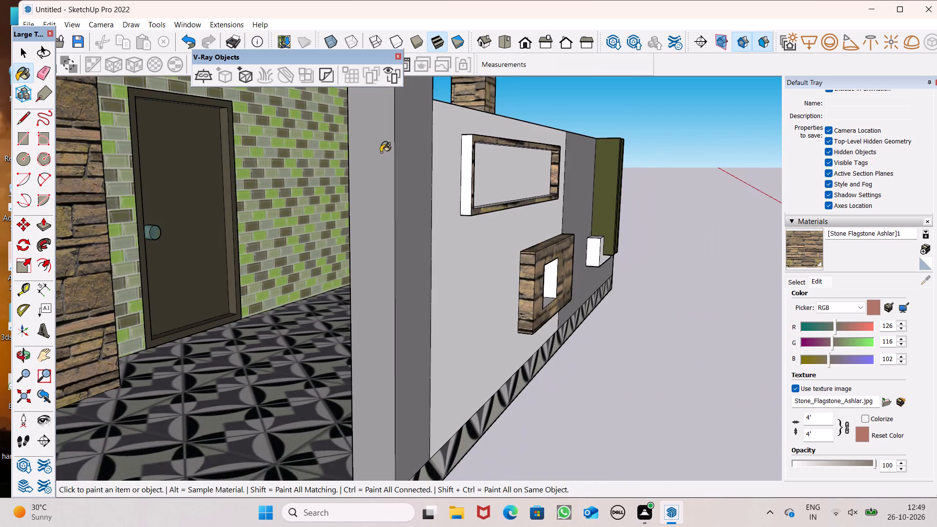
scroll(399, 137, "up", 5)
left_click(492, 154)
scroll(484, 157, "down", 5)
middle_click_drag(506, 196, 463, 99)
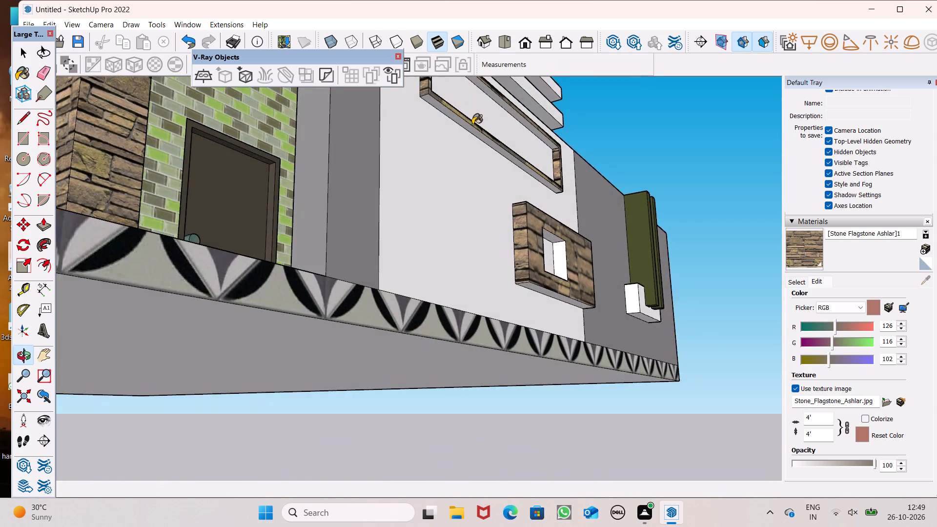
scroll(473, 125, "up", 4)
left_click(473, 131)
scroll(466, 140, "down", 11)
middle_click_drag(476, 201, 462, 279)
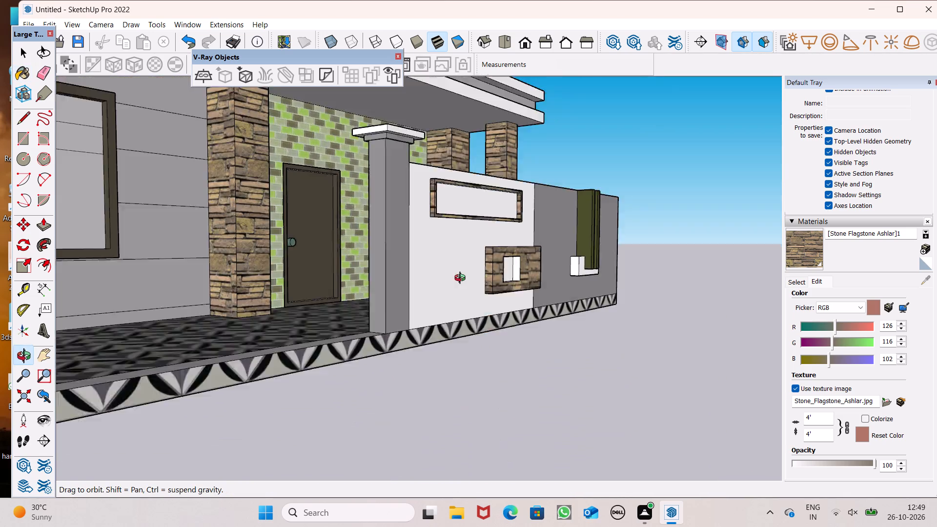
Paint the underside of the lower projecting panel with the brown Stone Flagstone Ashlar.
middle_click_drag(462, 279, 265, 303)
scroll(265, 303, "up", 1)
middle_click_drag(367, 317, 369, 314)
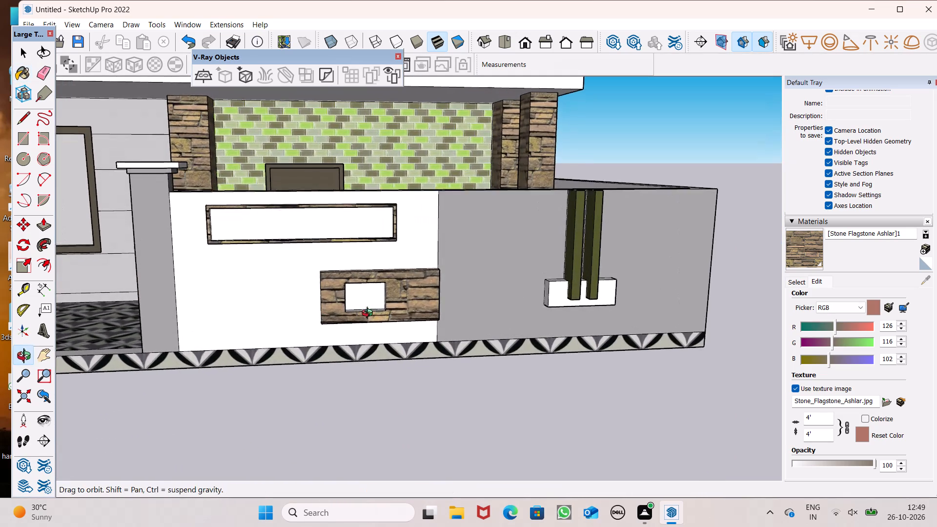
middle_click_drag(369, 314, 367, 226)
scroll(372, 261, "up", 7)
middle_click_drag(396, 299, 402, 179)
scroll(399, 189, "up", 5)
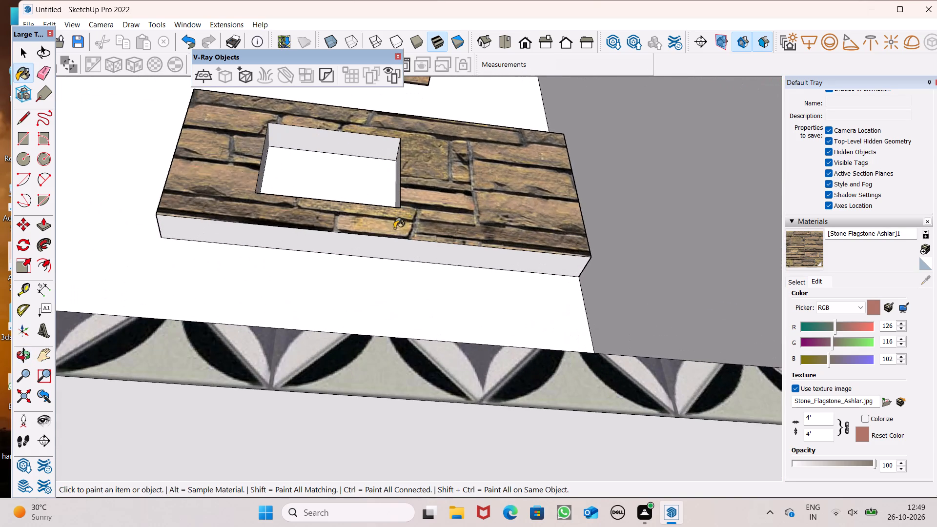
left_click(389, 248)
Paint the lower projecting panel's outer-corner side with the brown Stone Flagstone Ashlar.
scroll(409, 235, "down", 1)
middle_click_drag(411, 263, 205, 459)
scroll(239, 302, "up", 4)
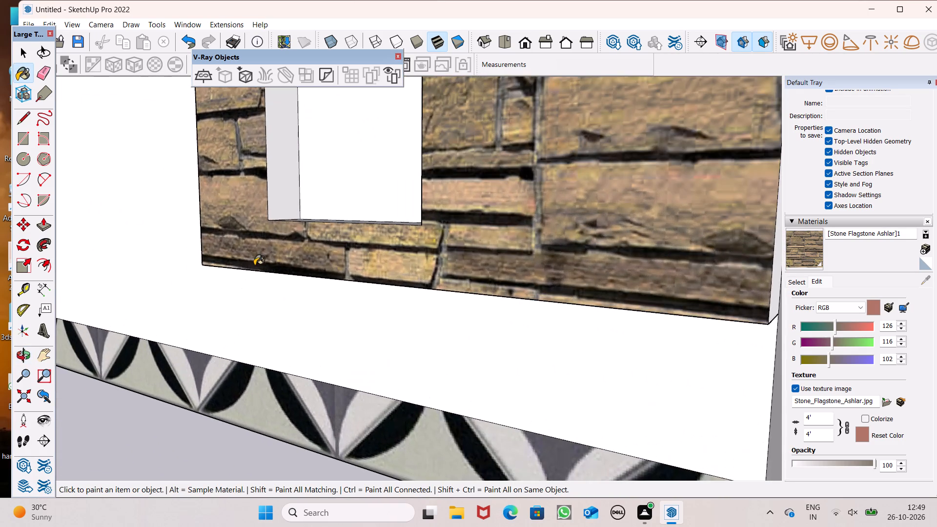
scroll(292, 228, "down", 4)
middle_click_drag(351, 249, 579, 252)
scroll(560, 250, "down", 5)
middle_click_drag(495, 261, 751, 223)
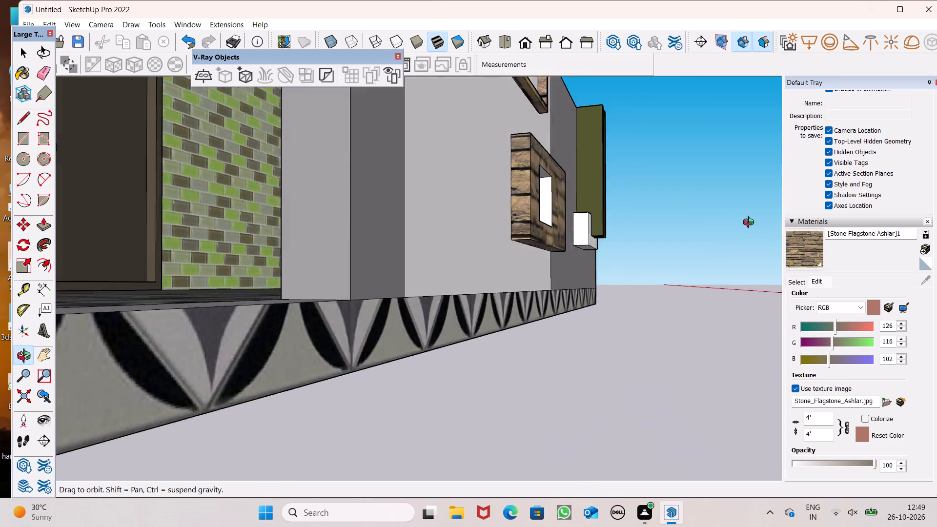
middle_click_drag(751, 223, 588, 327)
scroll(602, 333, "up", 1)
scroll(504, 289, "down", 5)
middle_click_drag(565, 298, 139, 311)
scroll(235, 313, "up", 1)
scroll(354, 324, "up", 1)
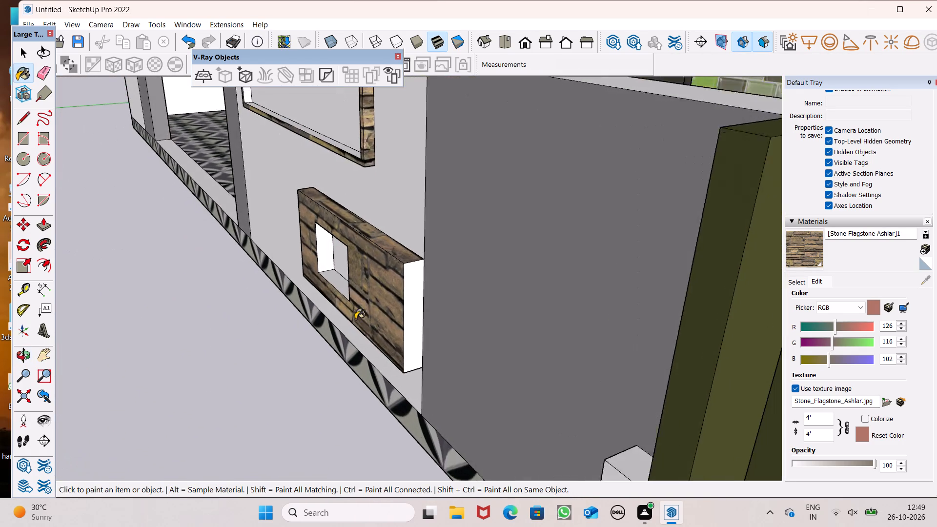
scroll(355, 319, "up", 1)
left_click(426, 319)
Examine the stone finish on the boundary wall's long frame and lower panel from several angles.
scroll(416, 316, "down", 6)
middle_click_drag(364, 326, 489, 134)
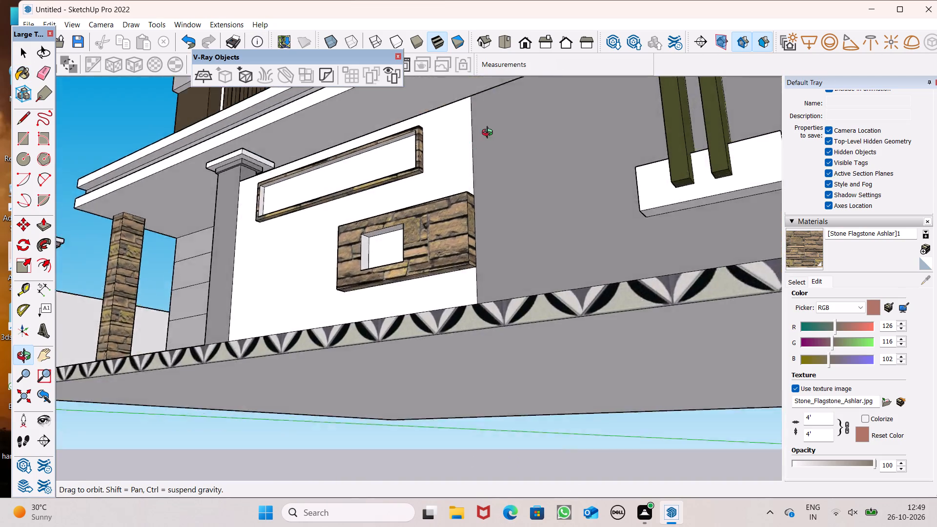
middle_click_drag(489, 134, 347, 390)
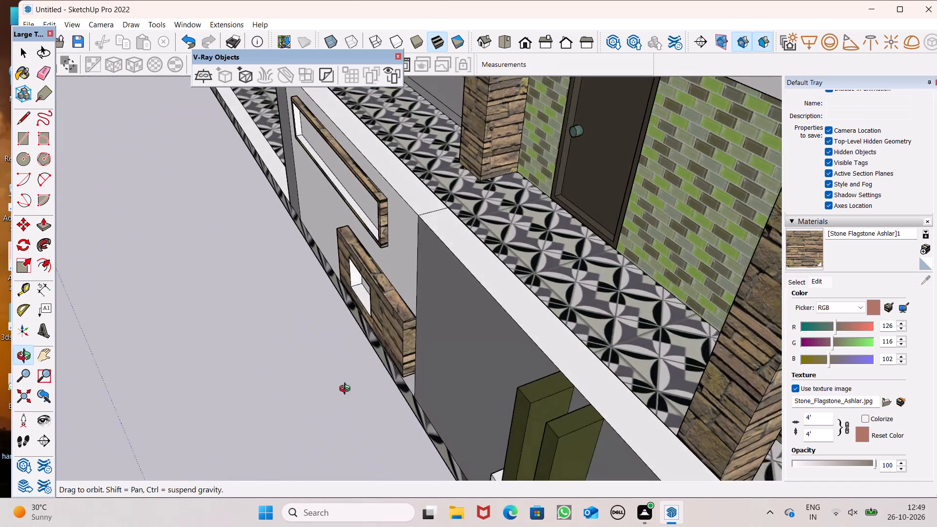
middle_click_drag(347, 390, 887, 118)
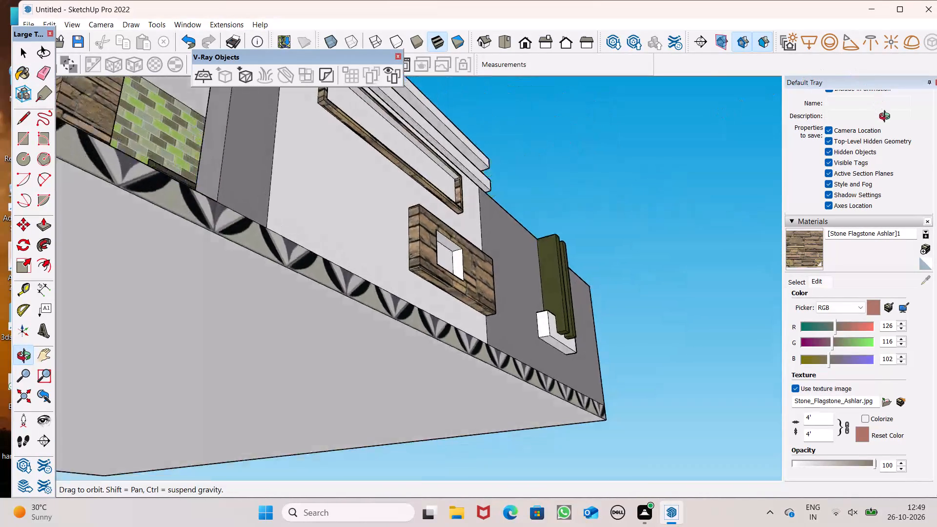
middle_click_drag(887, 118, 849, 252)
scroll(566, 328, "up", 1)
middle_click_drag(566, 328, 486, 465)
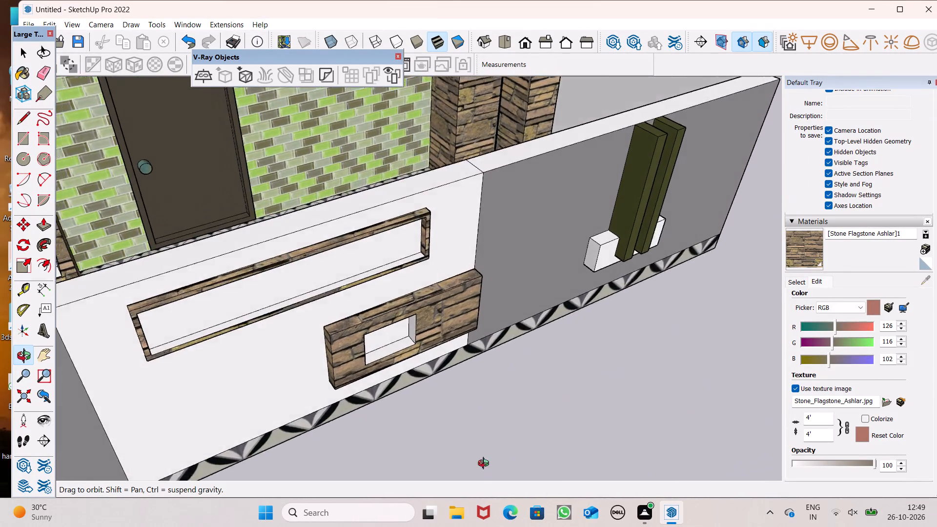
middle_click_drag(486, 465, 429, 393)
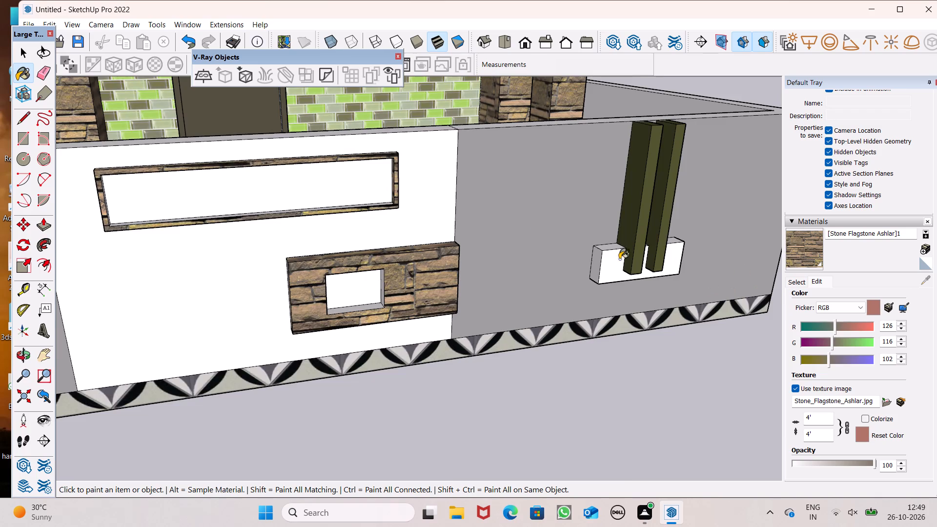
Paint the front and back faces of the balcony railing's central block with the brown Stone Flagstone Ashlar.
scroll(524, 228, "down", 12)
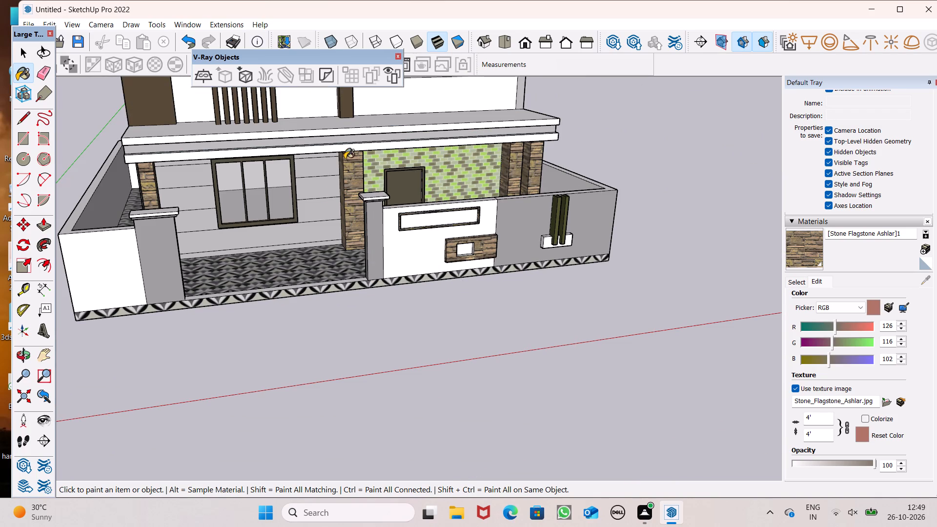
scroll(332, 215, "down", 7)
scroll(385, 164, "up", 8)
left_click(389, 135)
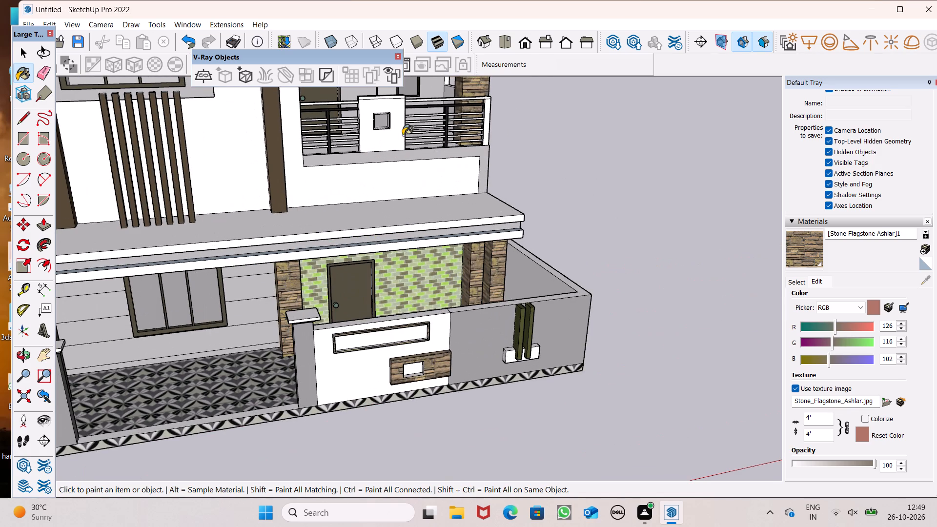
middle_click_drag(405, 154, 347, 207)
scroll(483, 177, "up", 1)
middle_click_drag(479, 182, 0, 168)
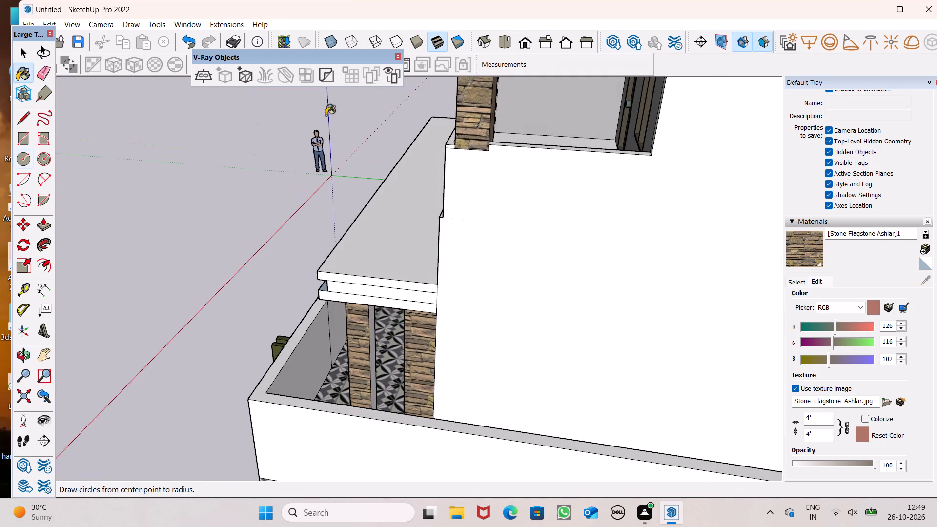
scroll(394, 85, "up", 8)
middle_click_drag(560, 141, 487, 151)
left_click(361, 150)
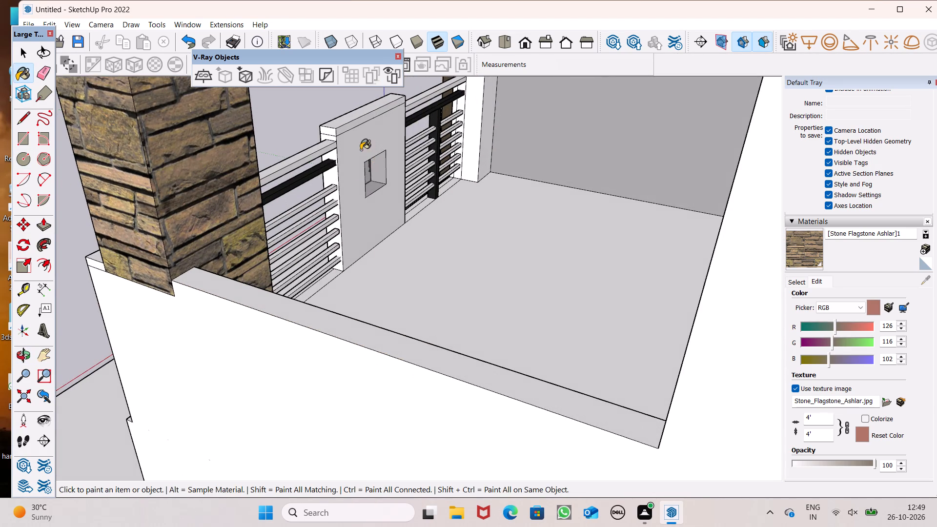
Paint both narrow end faces of the balcony railing's central block with the brown Stone Flagstone Ashlar.
scroll(331, 166, "up", 1)
middle_click_drag(331, 166, 628, 152)
scroll(287, 169, "down", 4)
scroll(329, 185, "up", 5)
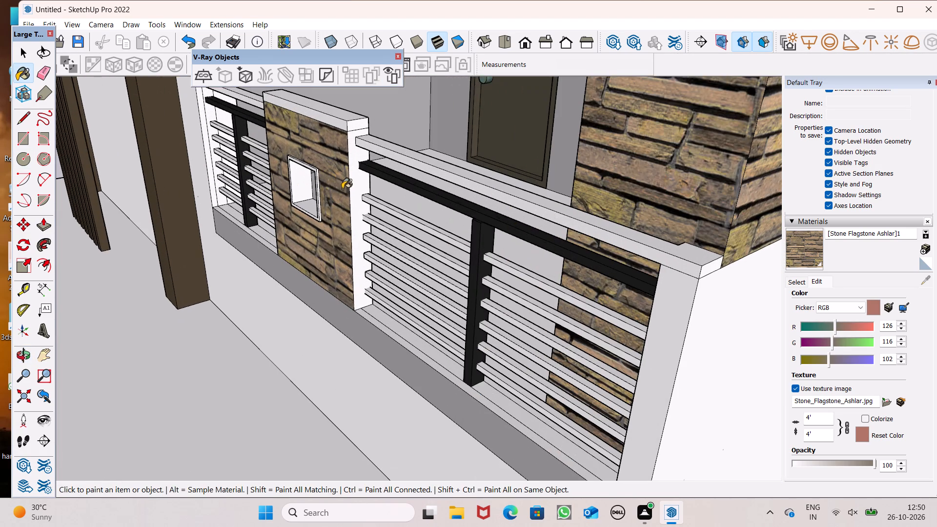
left_click(356, 193)
scroll(350, 198, "up", 1)
middle_click_drag(350, 199, 770, 106)
scroll(465, 132, "up", 3)
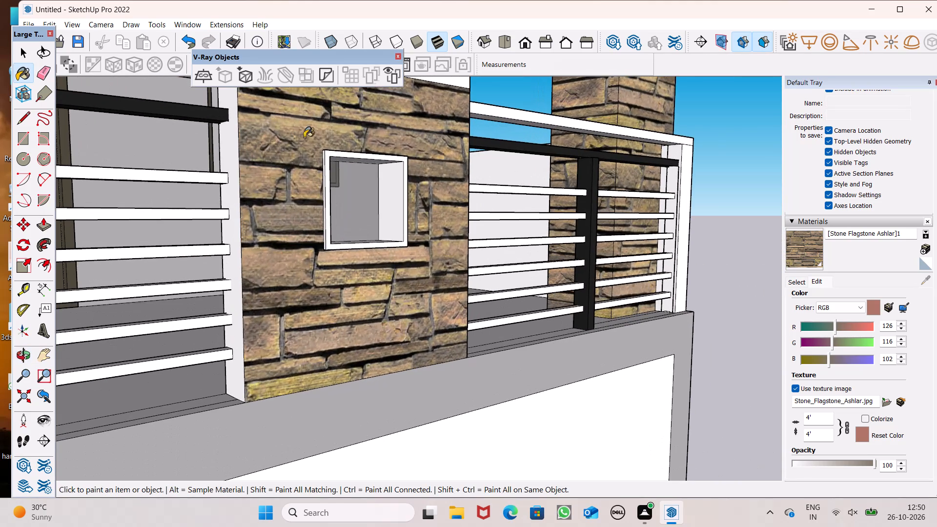
left_click(225, 160)
Examine the stone finish on the balcony block from several angles and within the whole front elevation.
scroll(316, 112, "down", 5)
middle_click_drag(451, 173, 142, 236)
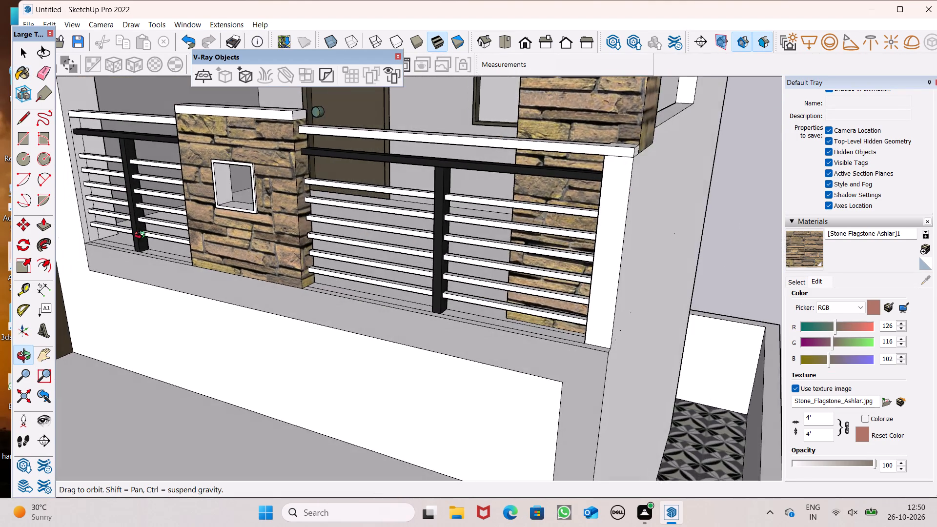
middle_click_drag(142, 236, 264, 303)
scroll(375, 190, "down", 4)
scroll(375, 192, "up", 1)
middle_click_drag(409, 241, 0, 210)
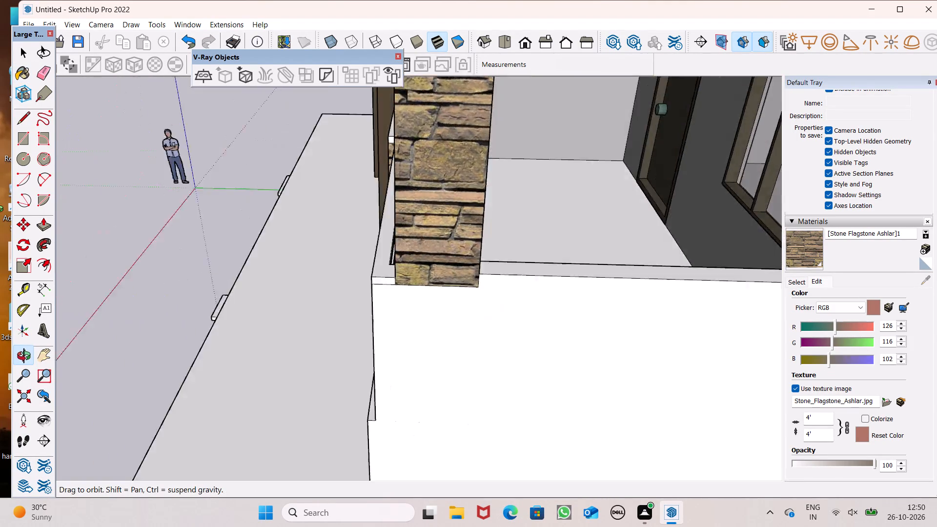
middle_click_drag(0, 210, 22, 145)
middle_click_drag(503, 201, 750, 217)
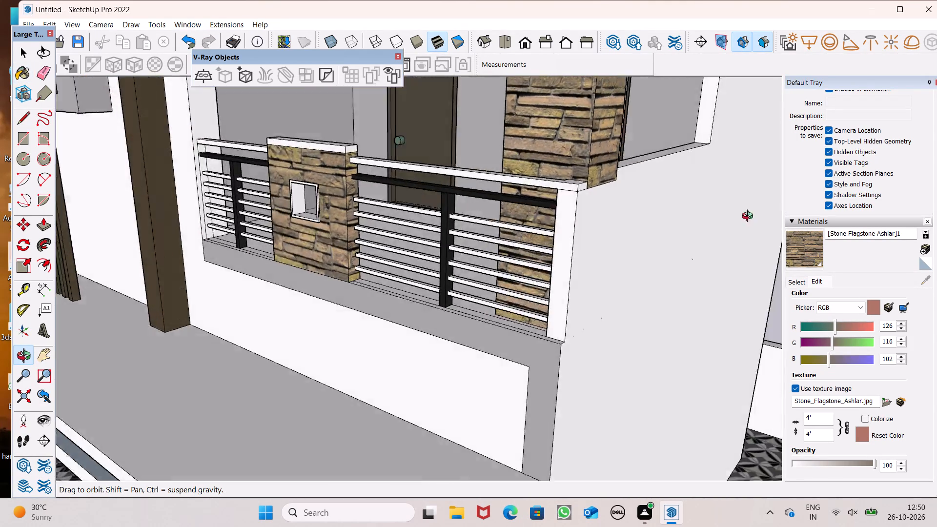
middle_click_drag(750, 217, 869, 188)
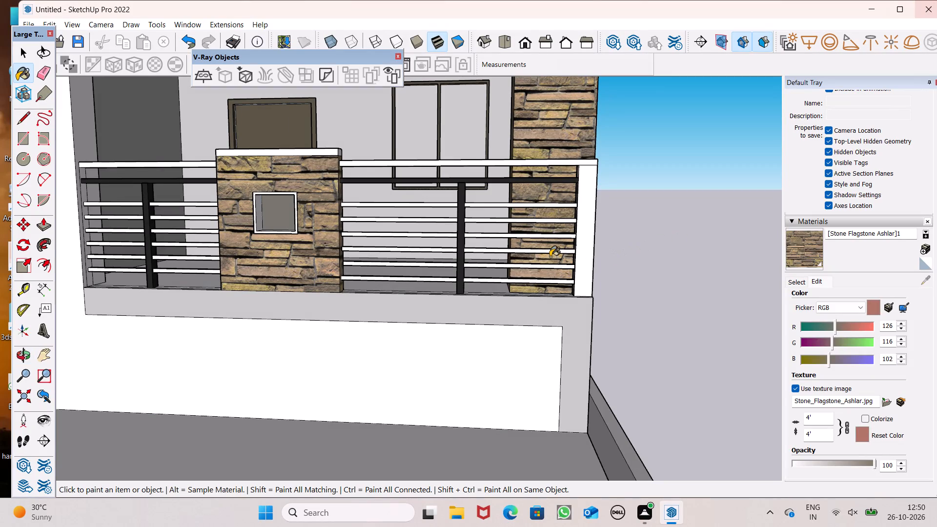
scroll(384, 242, "down", 3)
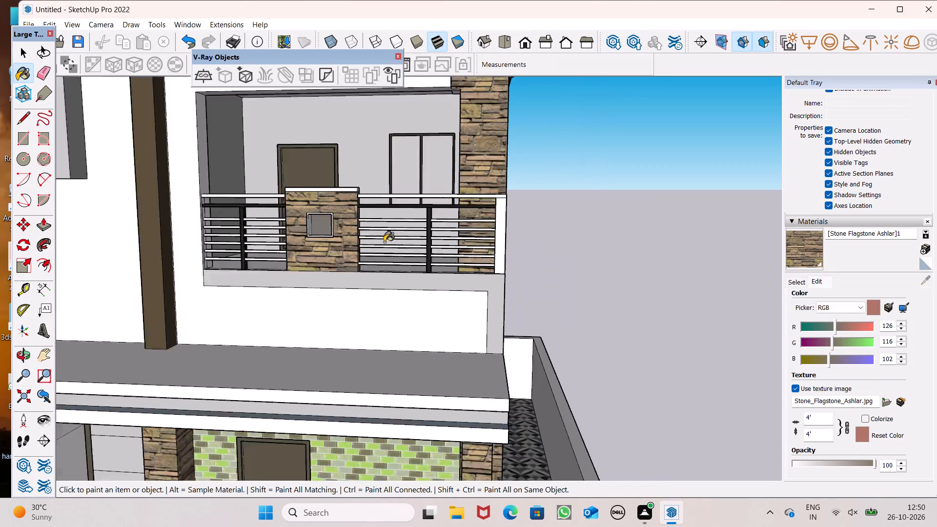
scroll(384, 242, "down", 11)
middle_click_drag(430, 320, 474, 318)
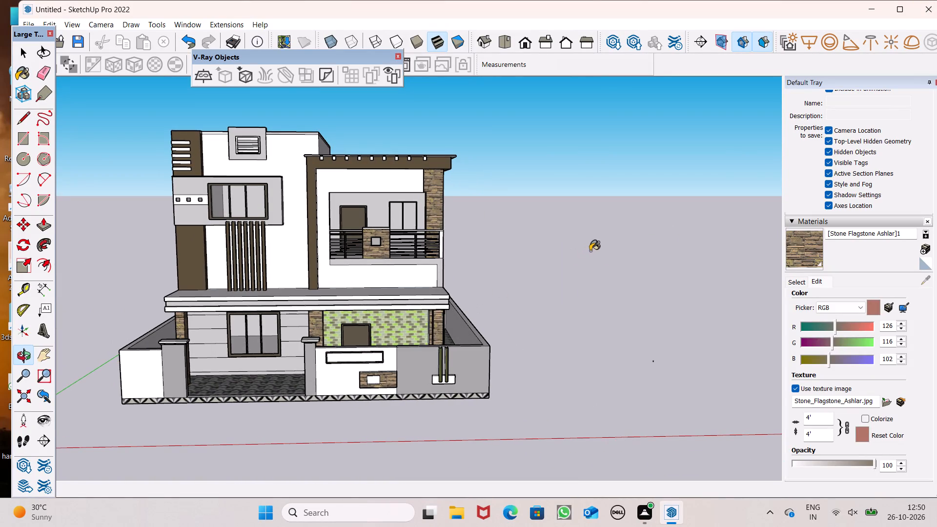
Switch the material library from Brick, Cladding and Siding to the Tile collection.
key("space")
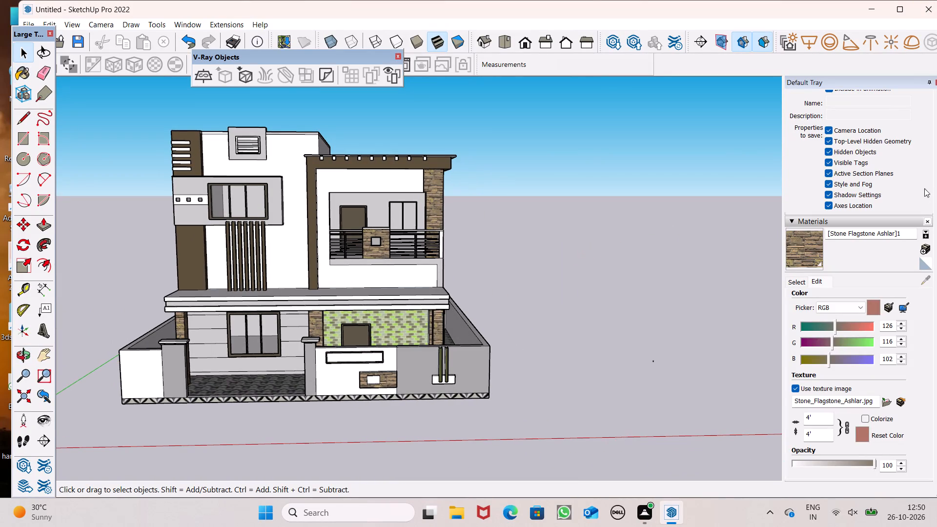
left_click(794, 284)
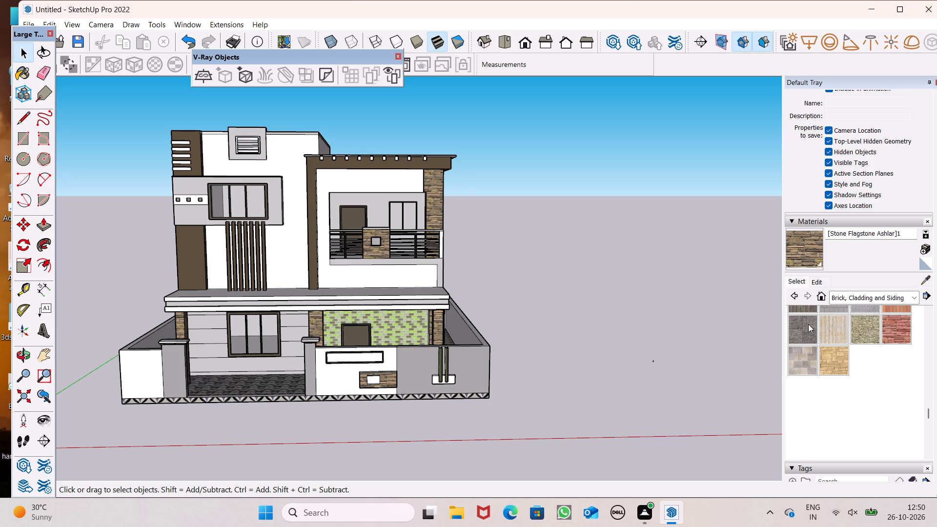
left_click_drag(873, 337, 867, 337)
scroll(498, 379, "up", 7)
scroll(314, 321, "up", 4)
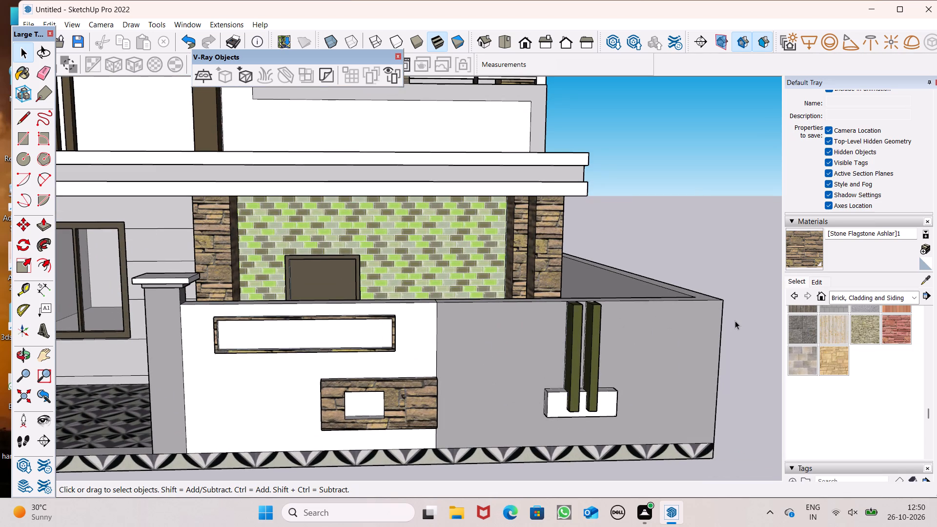
left_click(815, 281)
left_click(795, 281)
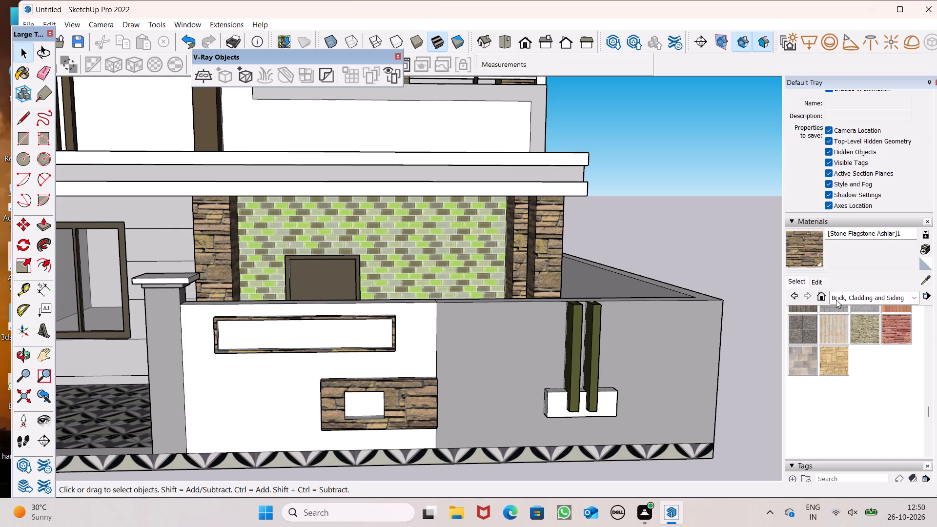
left_click(836, 300)
left_click(840, 428)
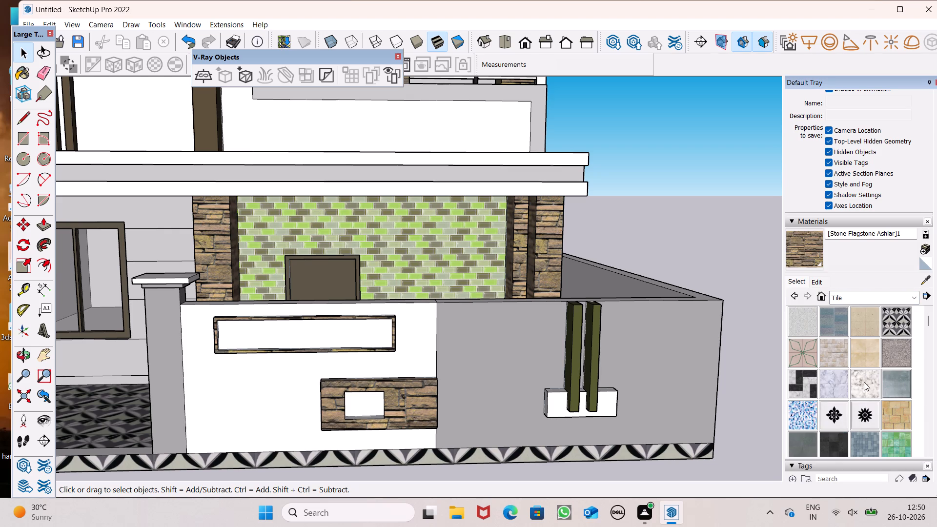
Paint the boundary wall face inside the long stone frame with Square Glass Tile 04 from the Tile collection.
scroll(867, 374, "down", 4)
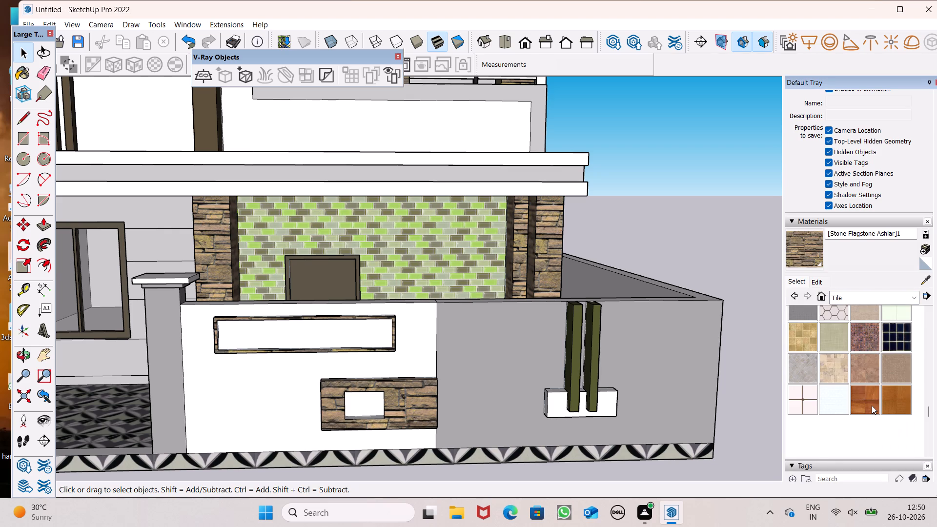
scroll(872, 405, "up", 4)
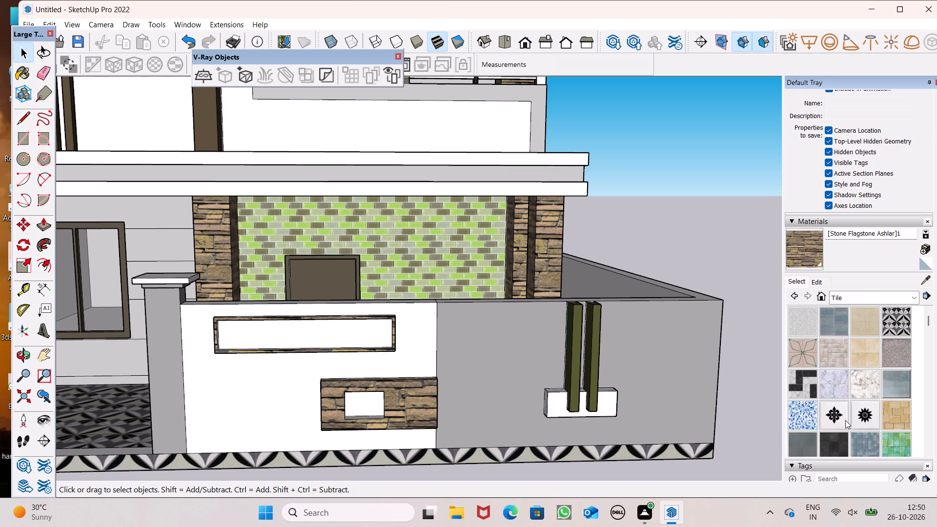
scroll(845, 420, "down", 2)
left_click(849, 365)
left_click(828, 366)
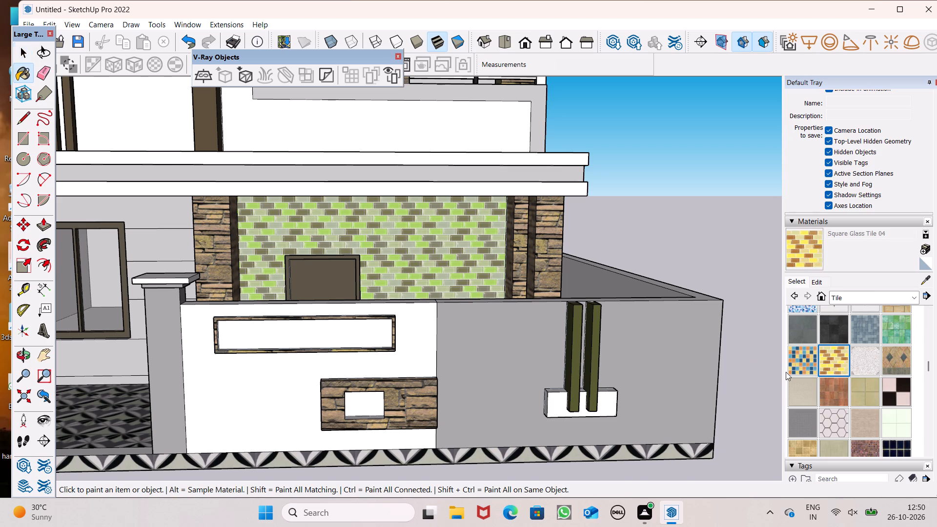
scroll(529, 376, "up", 6)
left_click(264, 290)
Set the texture width of the Square Glass Tile 04 material to 2', keeping the aspect ratio locked.
scroll(390, 300, "down", 5)
scroll(268, 315, "up", 4)
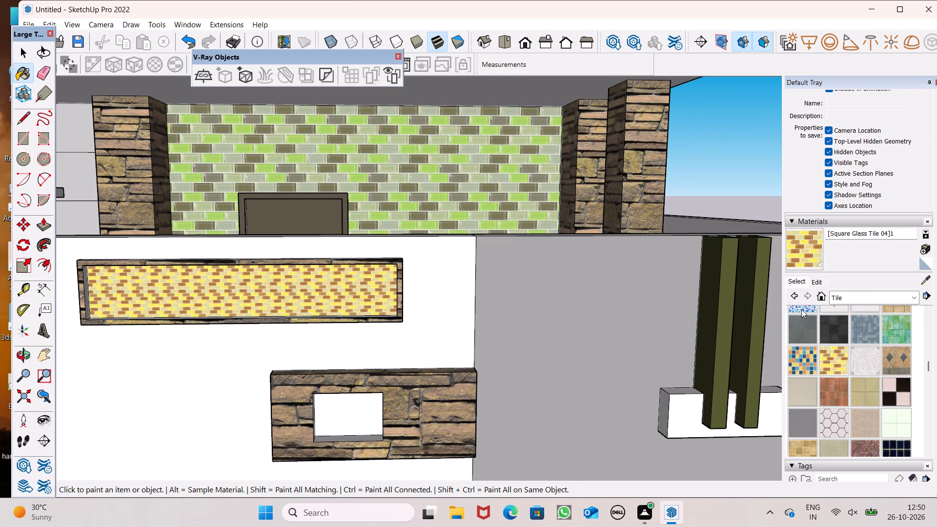
left_click(817, 287)
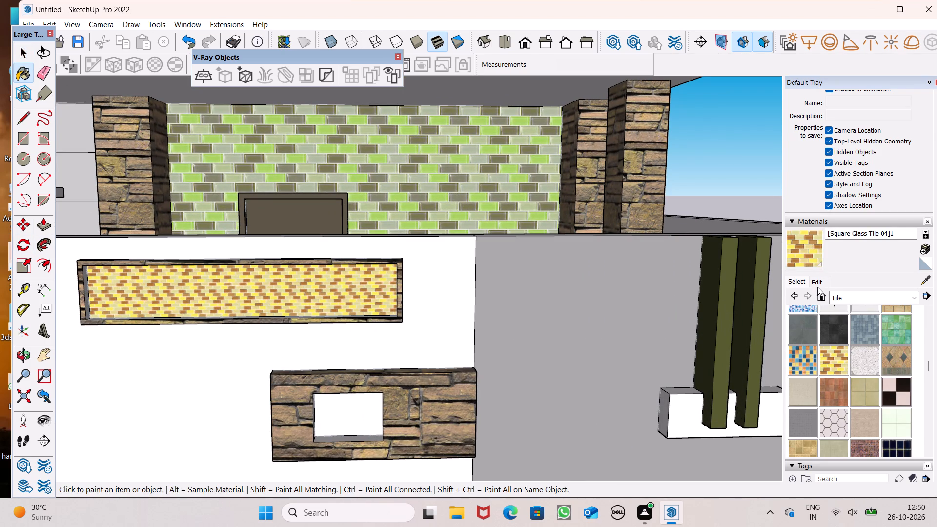
left_click(812, 280)
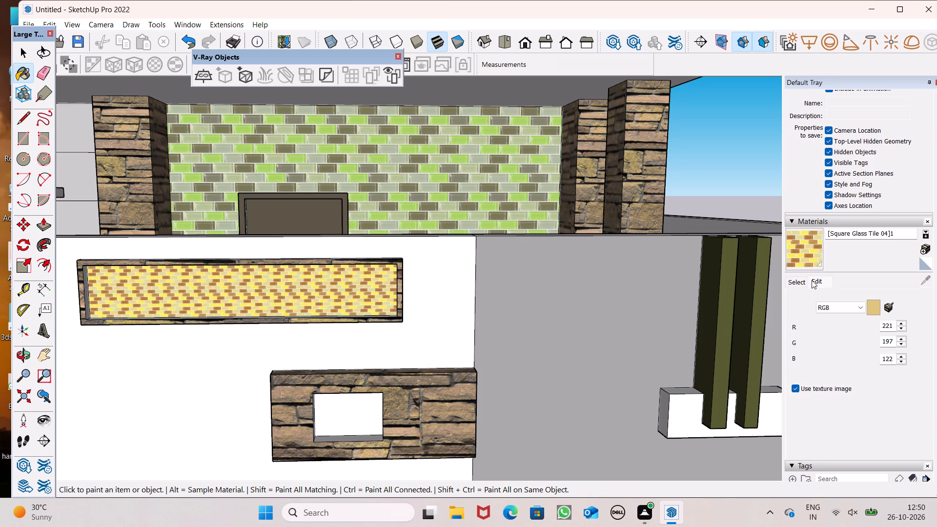
left_click(819, 423)
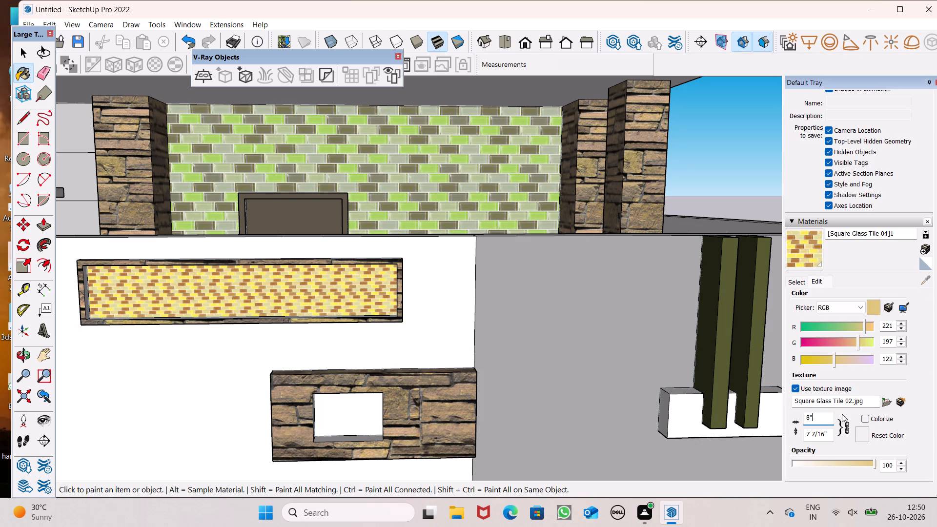
key("BackSpace")
key("BackSpace")
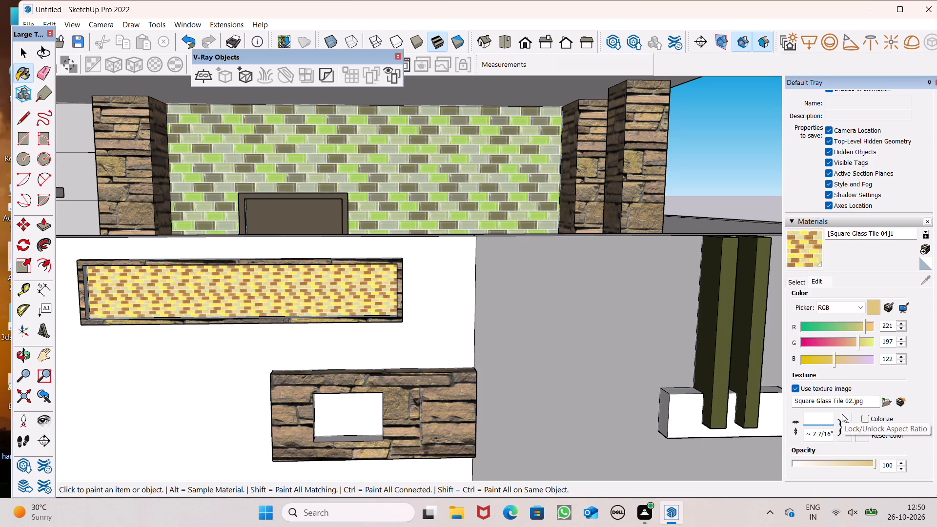
key("2")
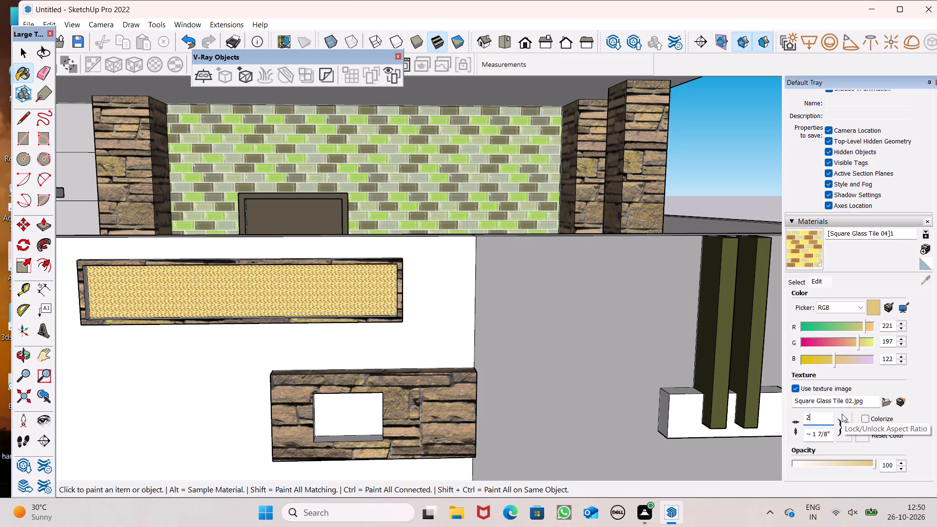
key("apostrophe")
key("Return")
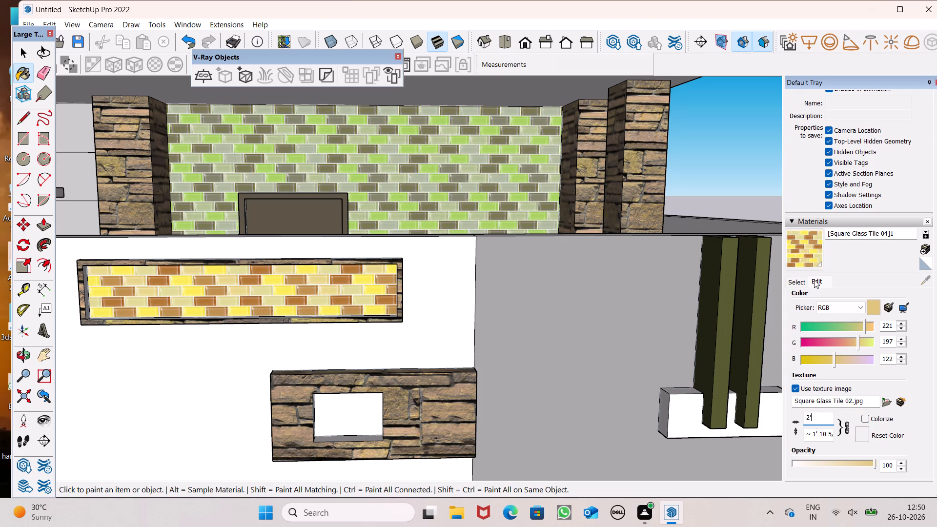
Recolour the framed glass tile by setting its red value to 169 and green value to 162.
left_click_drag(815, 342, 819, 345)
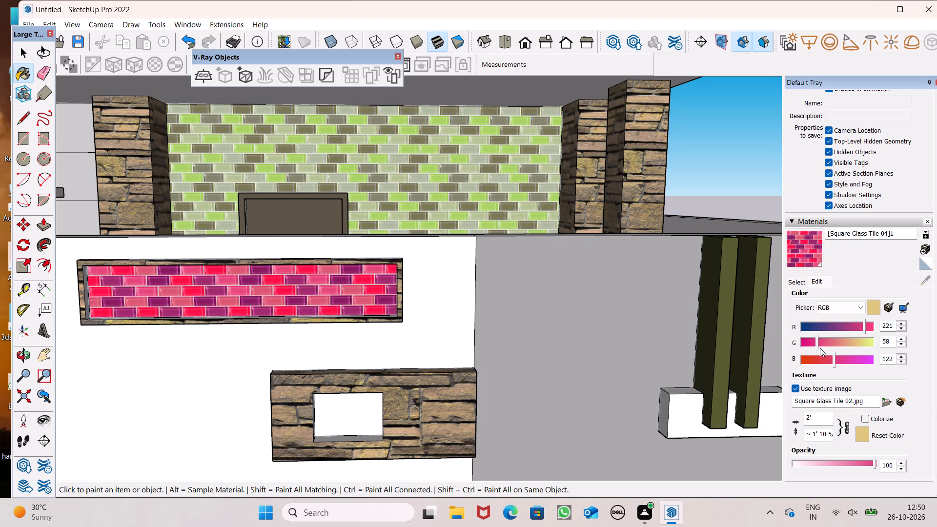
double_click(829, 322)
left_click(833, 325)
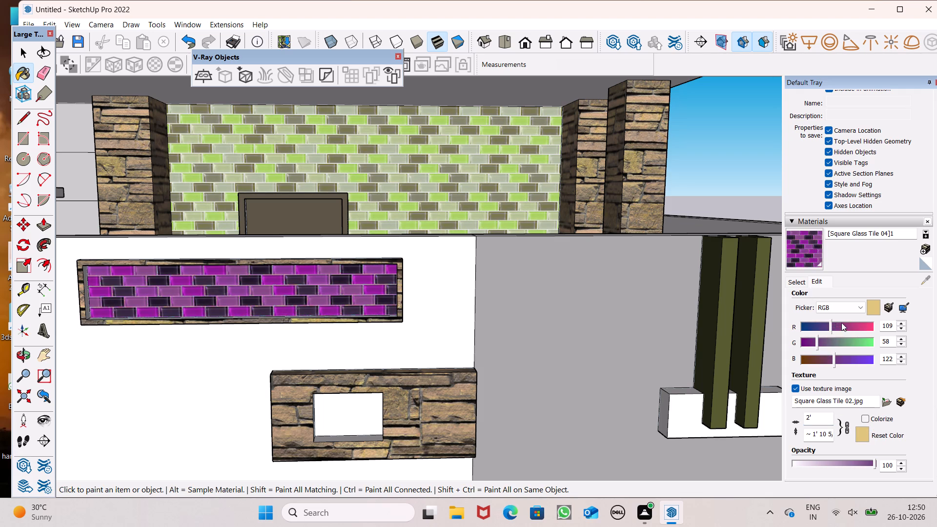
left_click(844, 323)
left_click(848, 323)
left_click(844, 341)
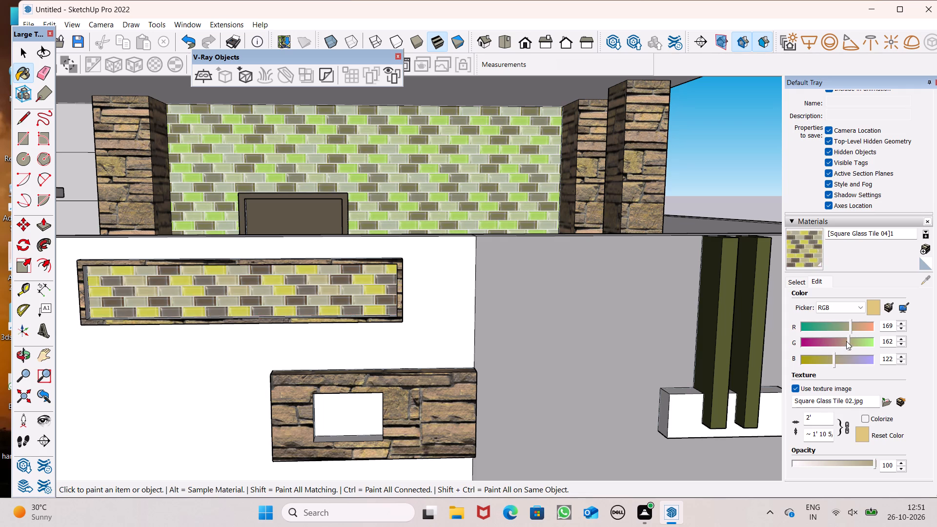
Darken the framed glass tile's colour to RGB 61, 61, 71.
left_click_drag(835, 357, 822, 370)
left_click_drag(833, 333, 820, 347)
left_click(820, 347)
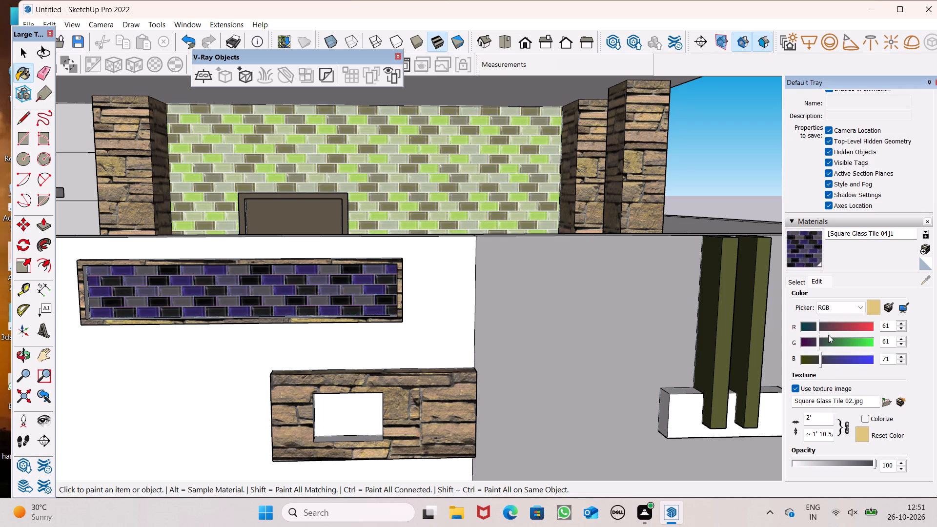
Shift the framed glass tile's colour to a dark red of RGB 86, 0, 0.
left_click_drag(835, 324, 831, 330)
left_click(831, 330)
scroll(821, 339, "up", 2)
left_click_drag(818, 341, 771, 354)
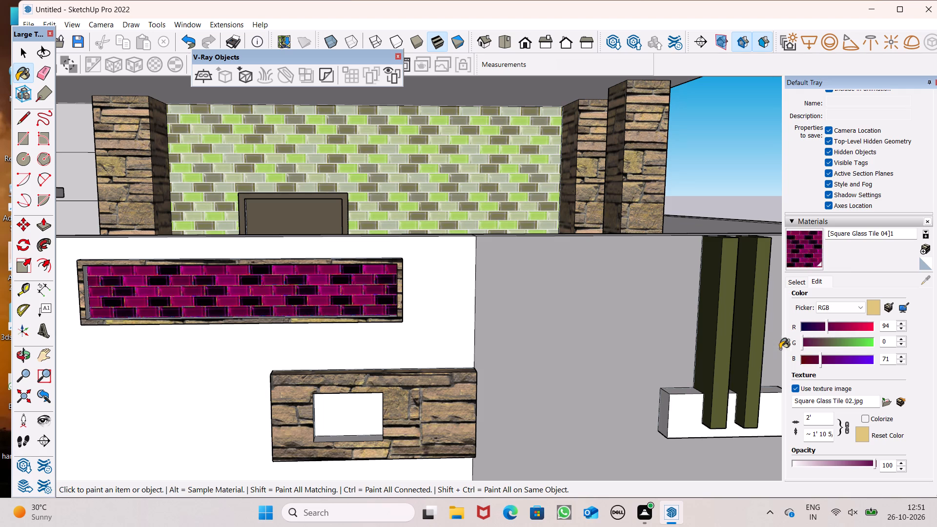
left_click_drag(820, 331, 826, 336)
left_click_drag(818, 356, 795, 365)
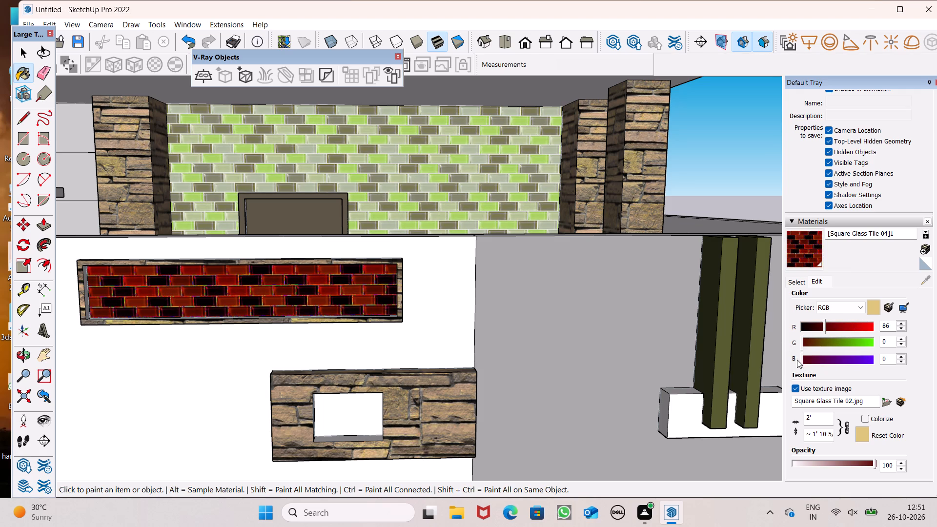
Adjust the framed glass tile to a dark olive-brown with red 52 and green 39.
left_click_drag(802, 343, 814, 344)
triple_click(814, 344)
left_click_drag(819, 327, 817, 330)
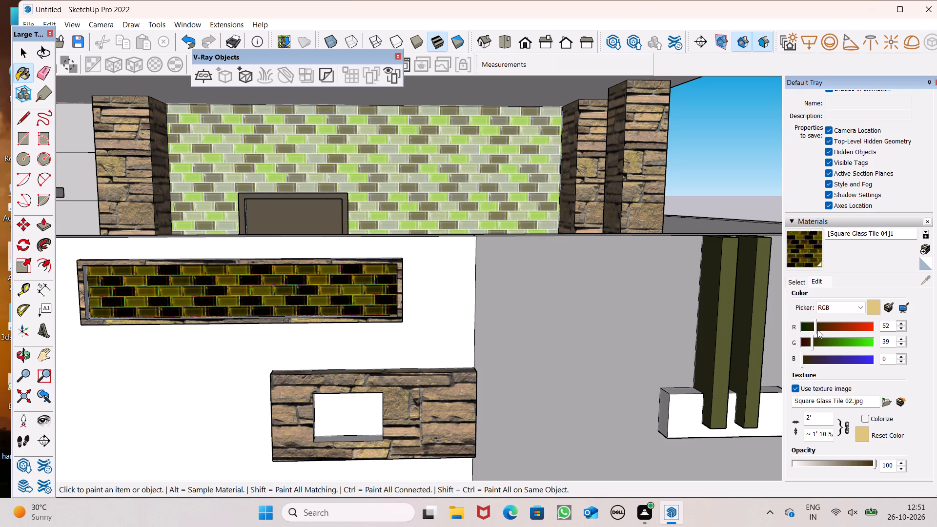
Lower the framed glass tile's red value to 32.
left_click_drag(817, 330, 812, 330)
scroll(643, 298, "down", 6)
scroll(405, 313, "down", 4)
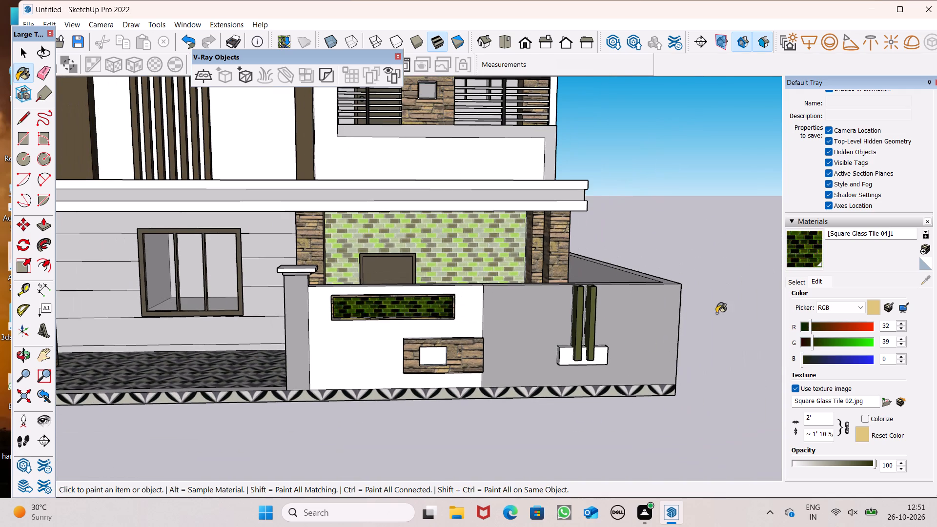
Replace the framed boundary wall panel's glass tile with Tile Various Tan.
left_click(796, 284)
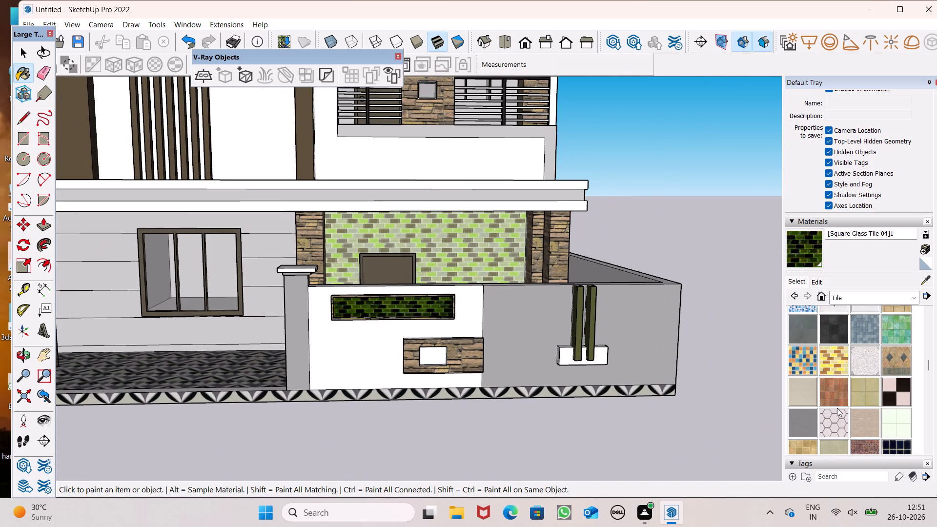
scroll(814, 379, "down", 2)
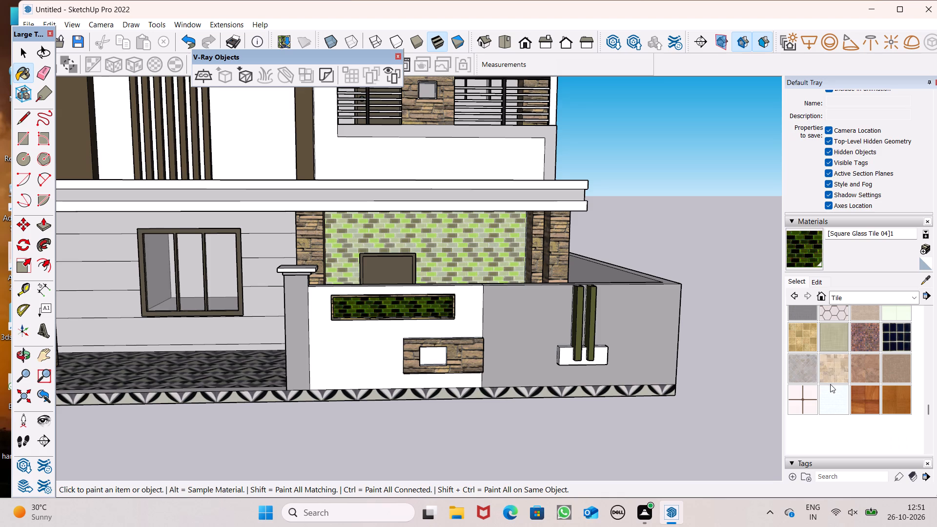
left_click(826, 365)
scroll(455, 344, "up", 3)
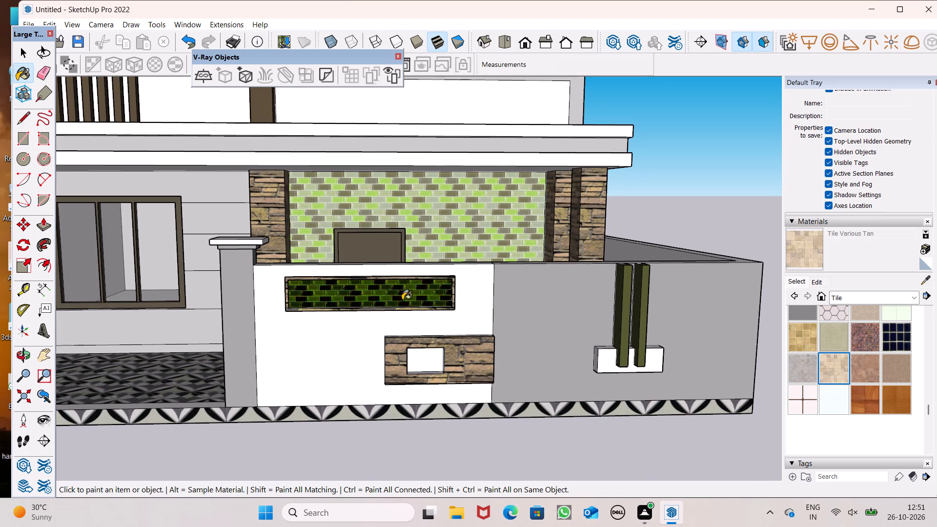
left_click_drag(402, 299, 402, 294)
scroll(391, 303, "up", 8)
scroll(463, 301, "down", 5)
Paint the lower and left inner edges of the panel's stone frame with Tile Various Tan.
middle_click_drag(495, 321, 392, 409)
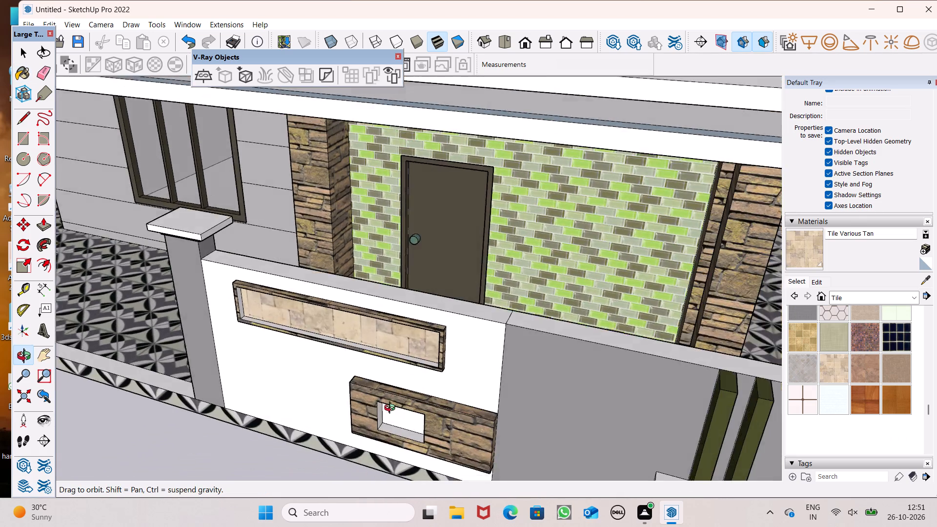
middle_click_drag(392, 409, 393, 408)
scroll(391, 399, "up", 6)
scroll(265, 325, "up", 7)
scroll(118, 248, "up", 7)
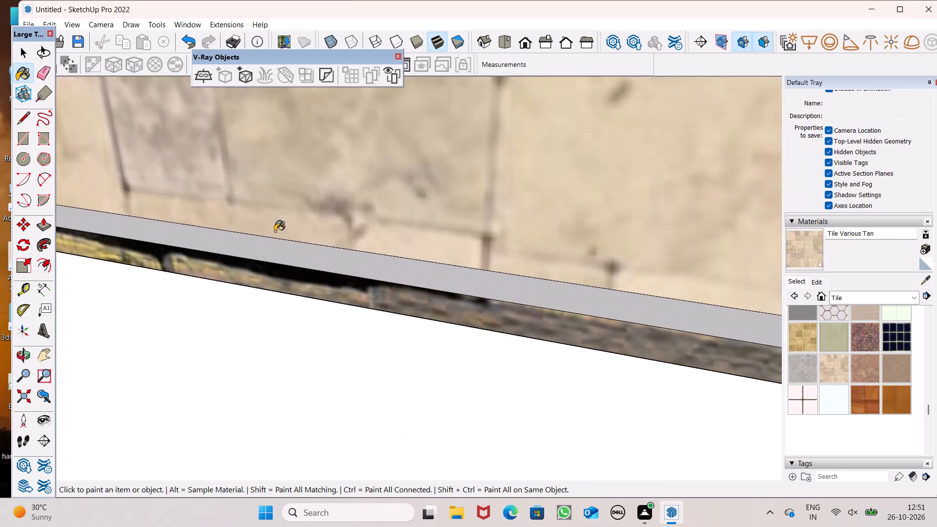
left_click(275, 237)
left_click(326, 254)
scroll(411, 270, "down", 14)
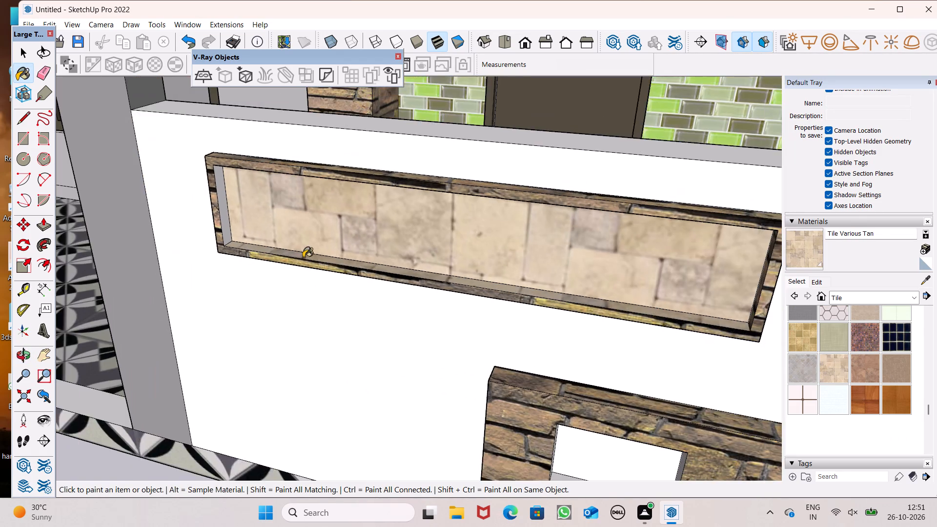
scroll(297, 249, "up", 6)
left_click(172, 234)
scroll(258, 240, "down", 4)
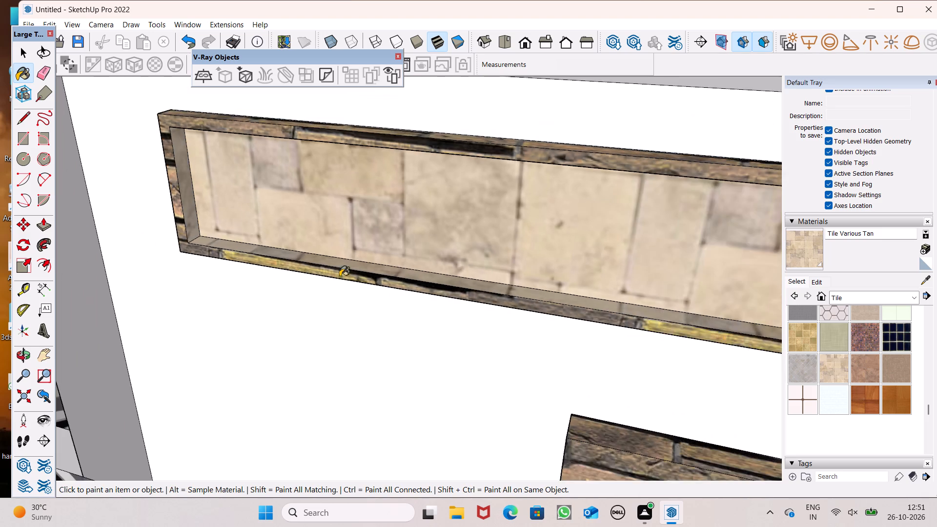
Paint the upper and right inner edges of the panel's stone frame with Tile Various Tan.
middle_click_drag(418, 263, 742, 0)
scroll(734, 8, "up", 1)
scroll(637, 136, "up", 6)
scroll(621, 272, "down", 5)
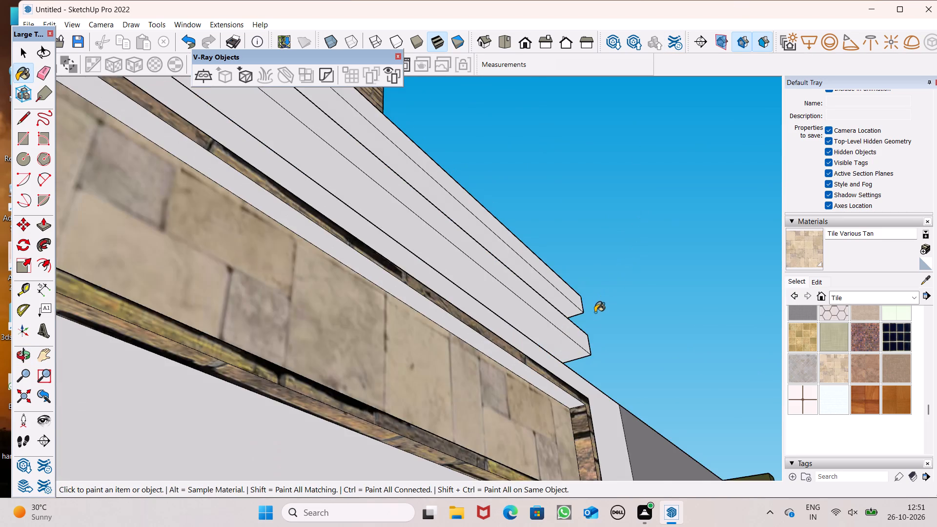
scroll(577, 343, "up", 4)
scroll(571, 364, "down", 5)
left_click(565, 399)
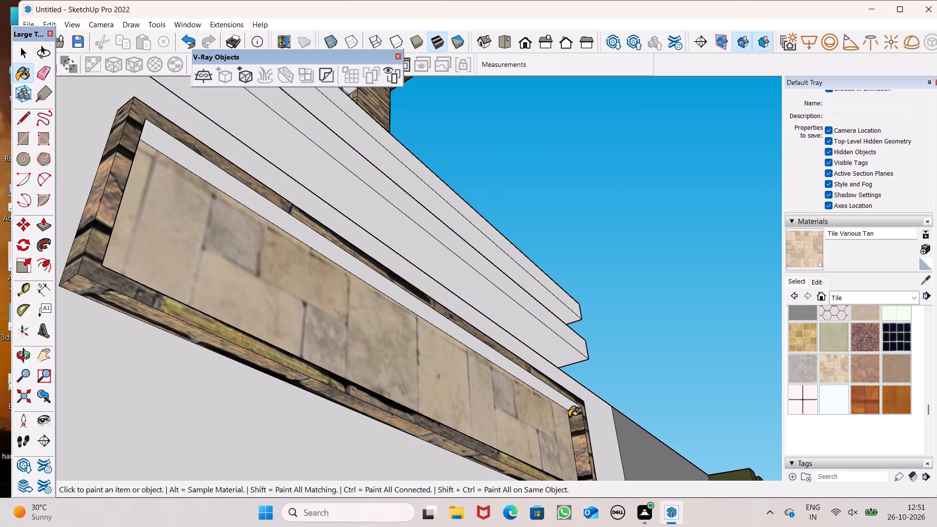
left_click(574, 426)
Examine the retiled framed panel and the overall front elevation from several angles.
scroll(603, 382, "down", 3)
middle_click_drag(613, 389, 355, 447)
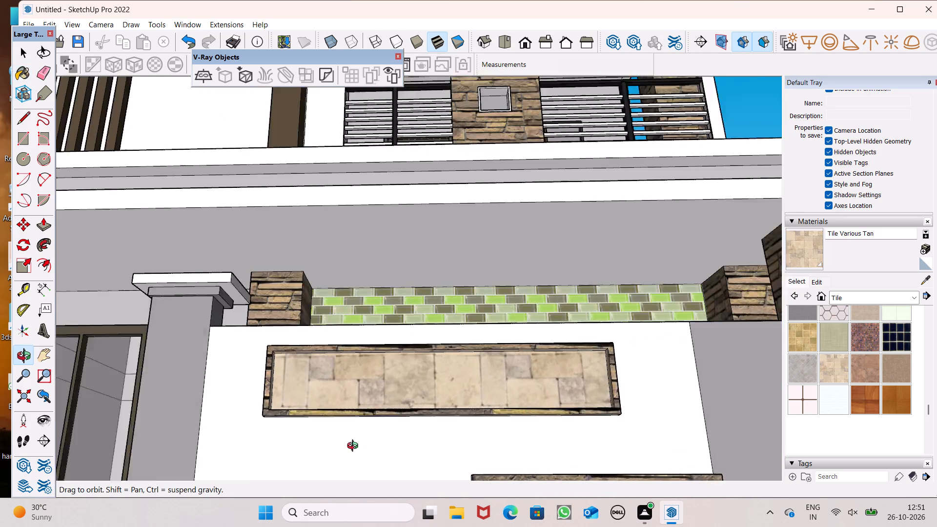
middle_click_drag(355, 447, 495, 402)
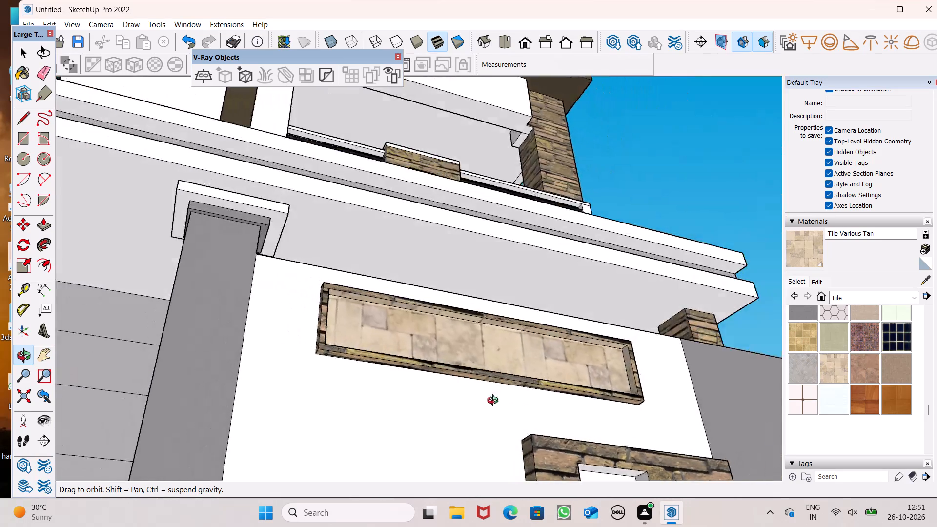
middle_click_drag(495, 402, 553, 445)
middle_click_drag(562, 464, 485, 526)
scroll(509, 287, "down", 6)
middle_click_drag(526, 366, 485, 288)
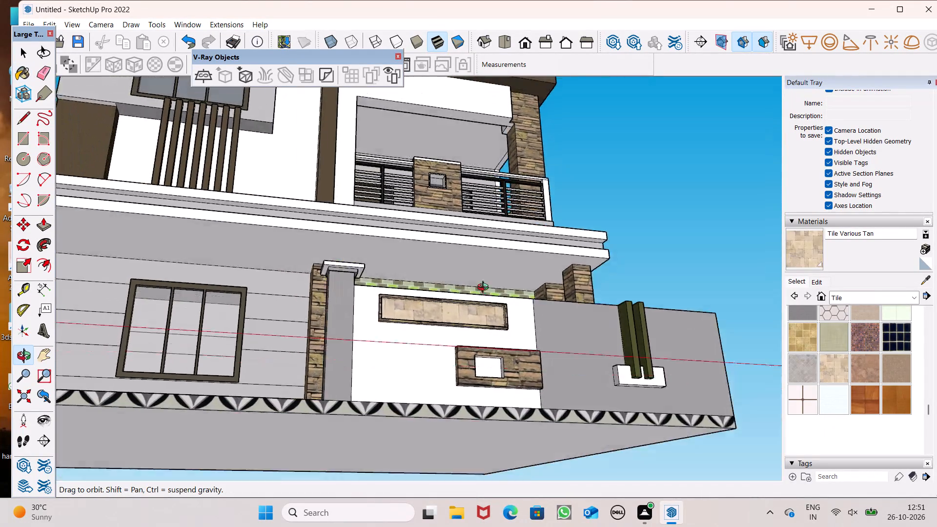
middle_click_drag(485, 288, 323, 428)
scroll(340, 424, "up", 7)
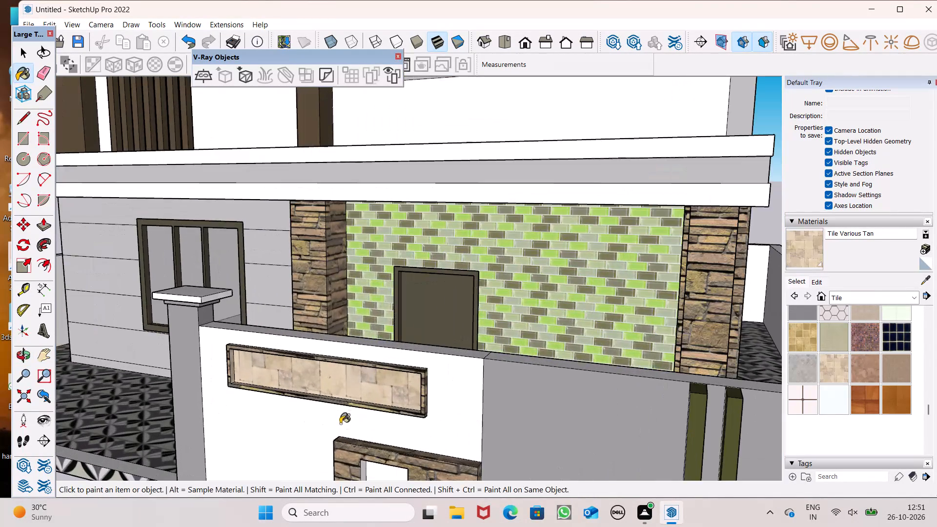
middle_click_drag(346, 414, 453, 414)
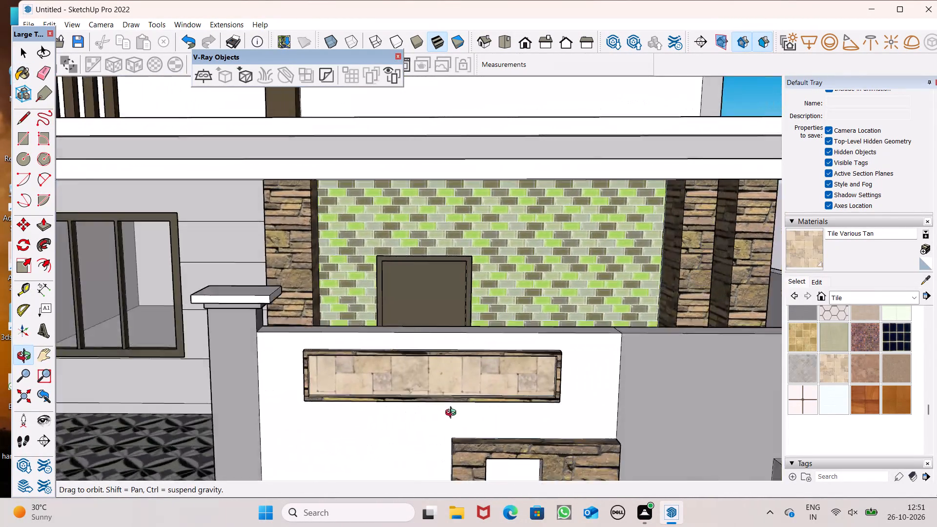
scroll(453, 414, "up", 2)
middle_click_drag(453, 414, 456, 410)
scroll(407, 344, "down", 16)
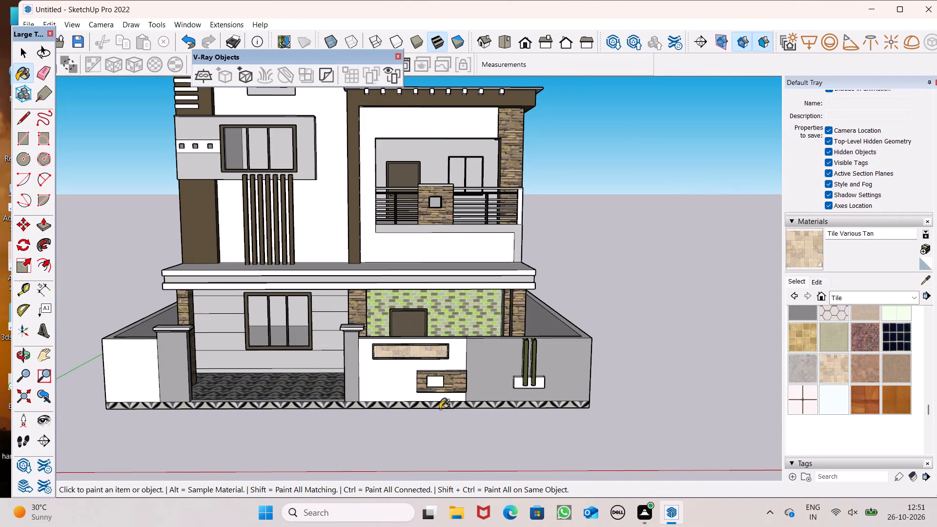
key("space")
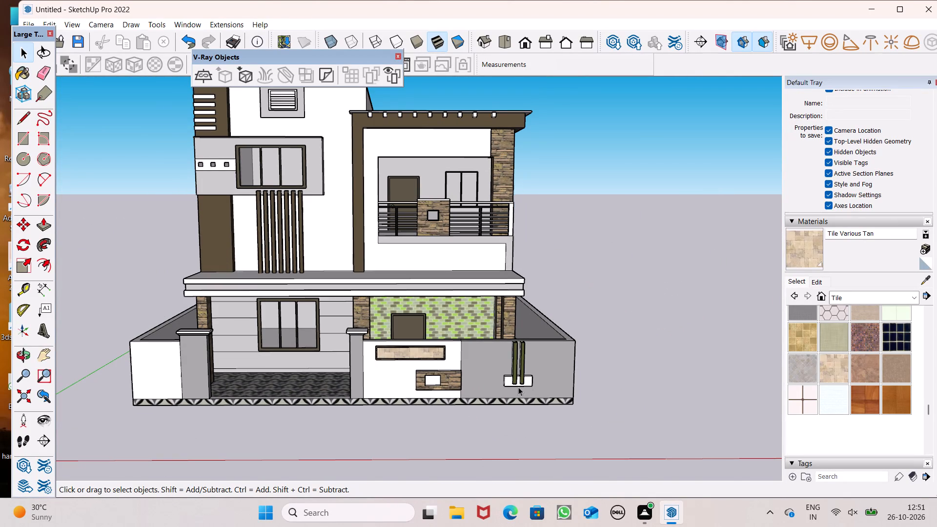
Paint the outer face of the right side boundary wall with grey Color M03 from the Colors collection.
scroll(442, 372, "down", 2)
middle_click_drag(418, 370, 230, 364)
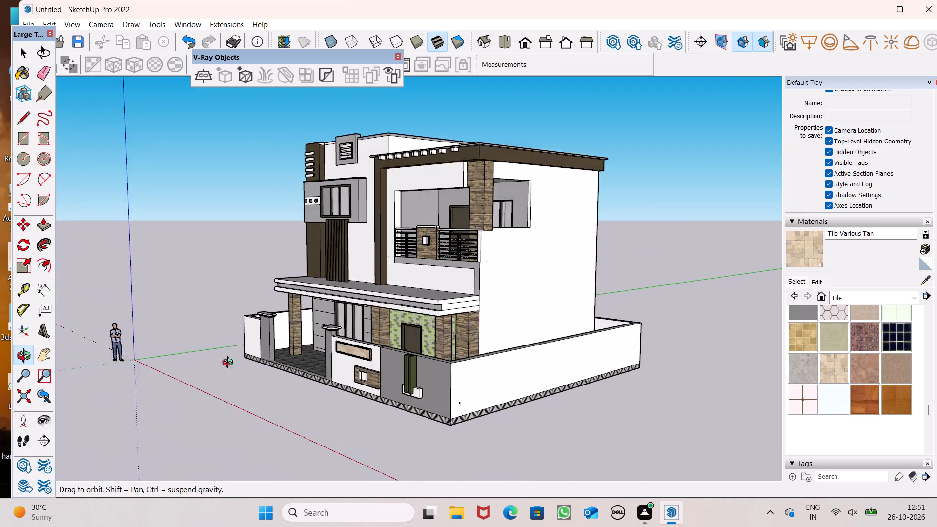
middle_click_drag(230, 364, 233, 365)
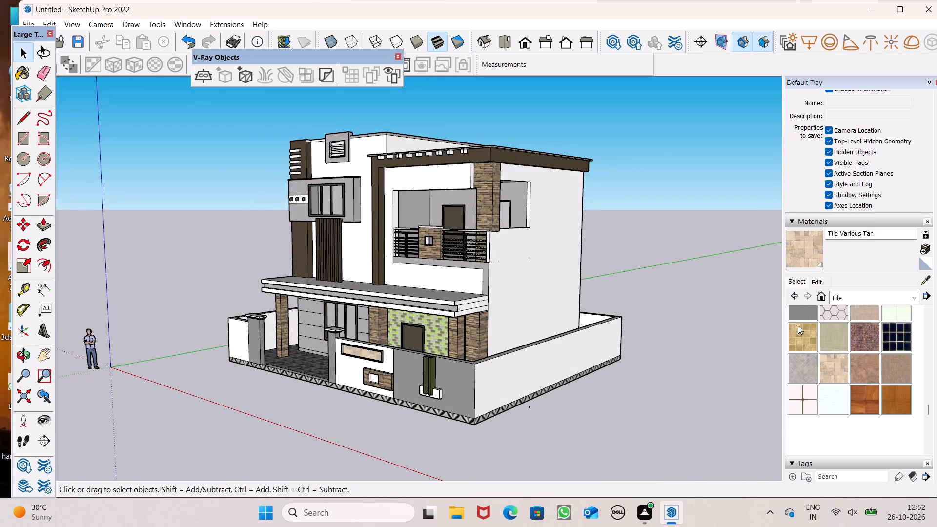
scroll(850, 320, "up", 2)
left_click(859, 301)
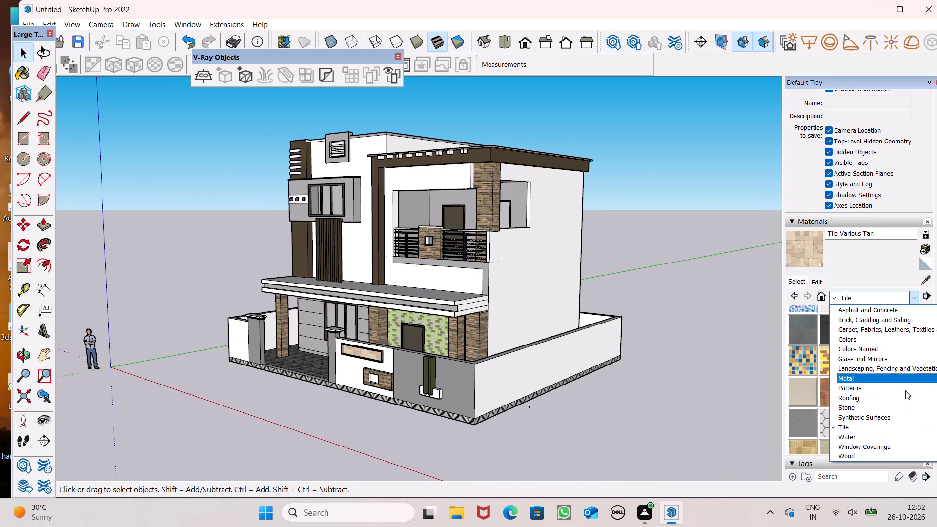
left_click(859, 341)
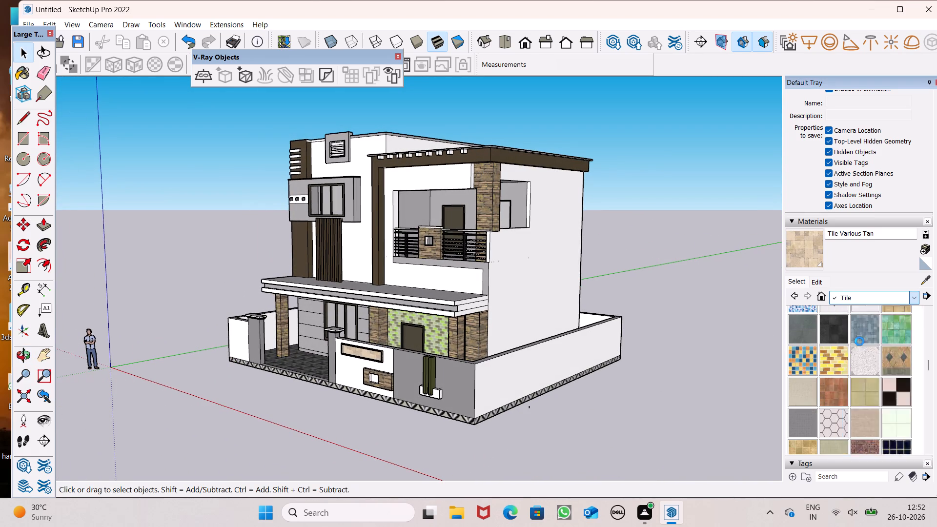
scroll(868, 393, "down", 6)
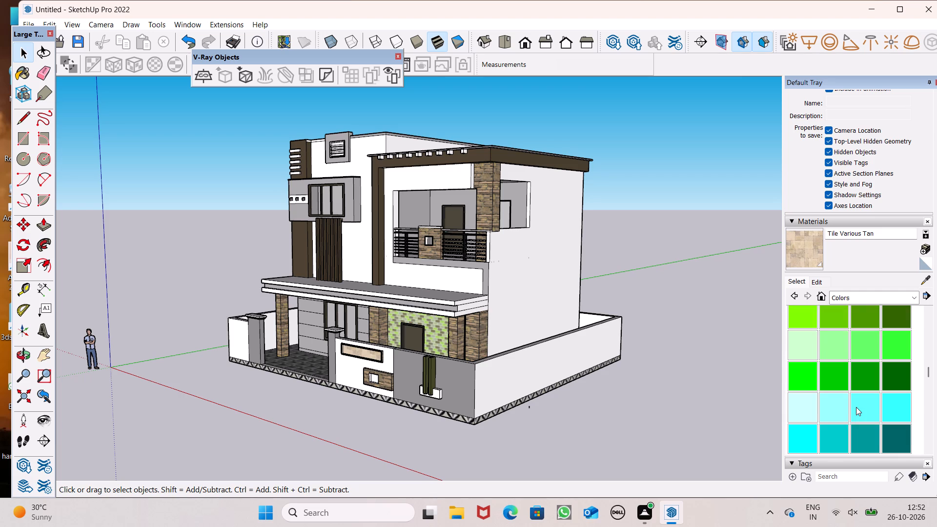
scroll(856, 410, "down", 6)
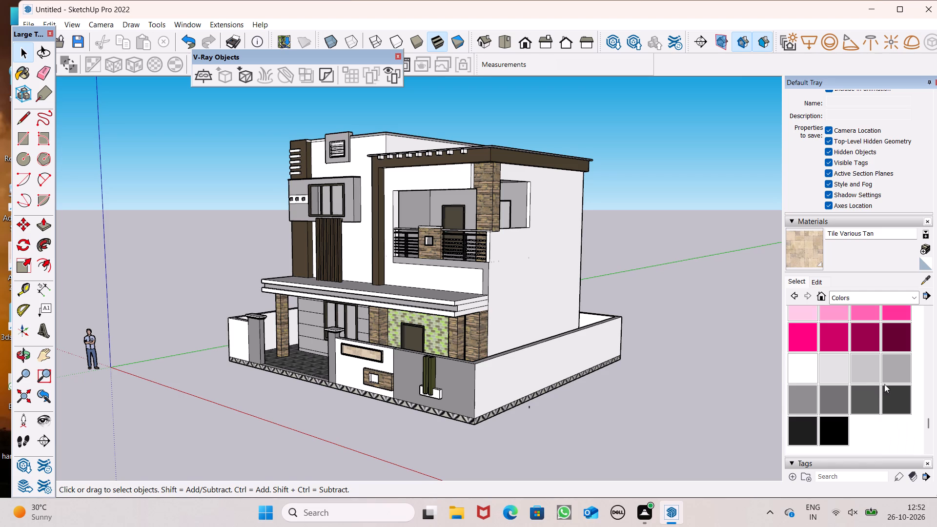
left_click(889, 371)
scroll(666, 393, "up", 3)
left_click(431, 379)
scroll(434, 379, "up", 7)
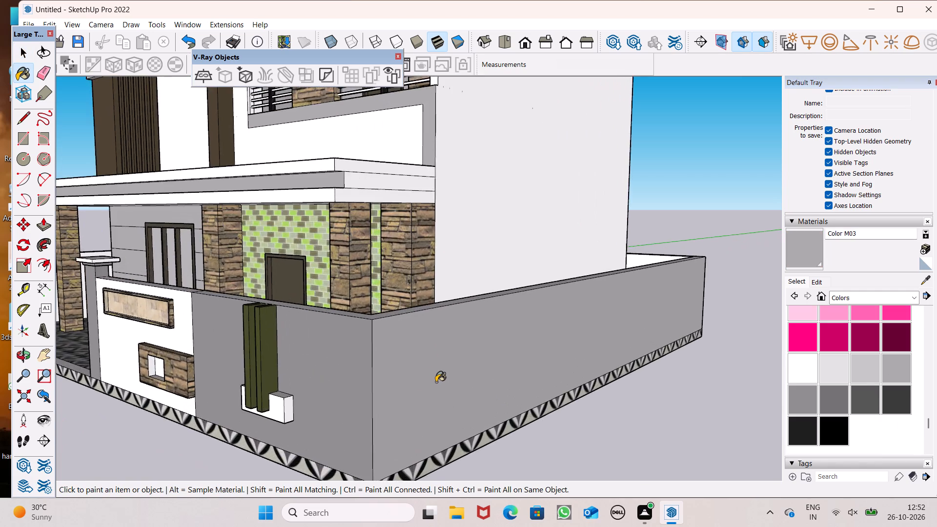
Paint the outer faces of the rear and left side boundary walls with Color M03.
middle_click_drag(420, 388, 0, 432)
scroll(258, 410, "up", 1)
middle_click_drag(258, 410, 16, 389)
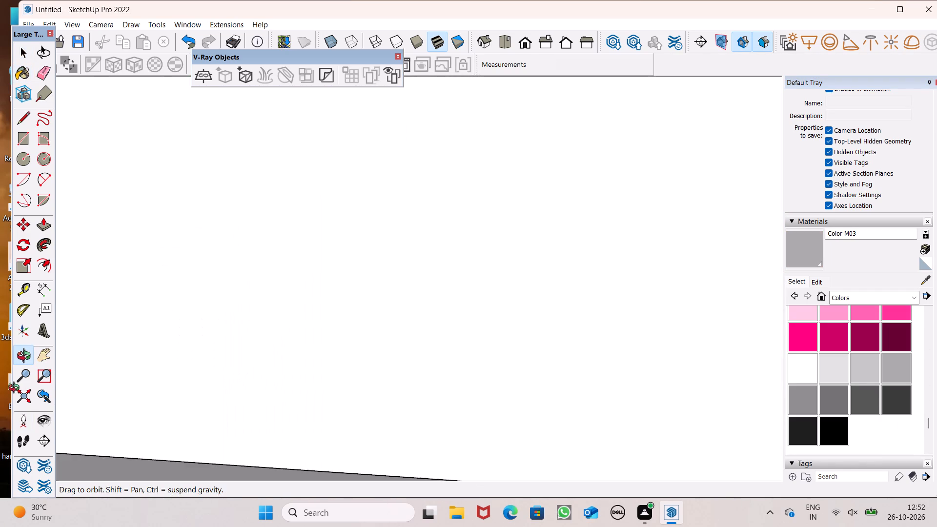
middle_click_drag(16, 389, 183, 378)
scroll(204, 309, "down", 6)
left_click(375, 395)
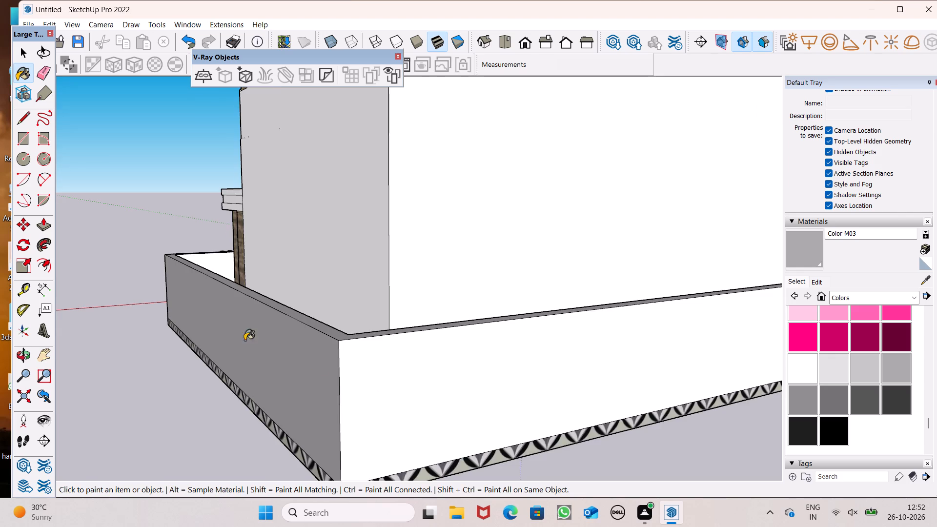
scroll(191, 337, "down", 6)
middle_click_drag(544, 390, 106, 406)
scroll(106, 406, "up", 1)
left_click(297, 358)
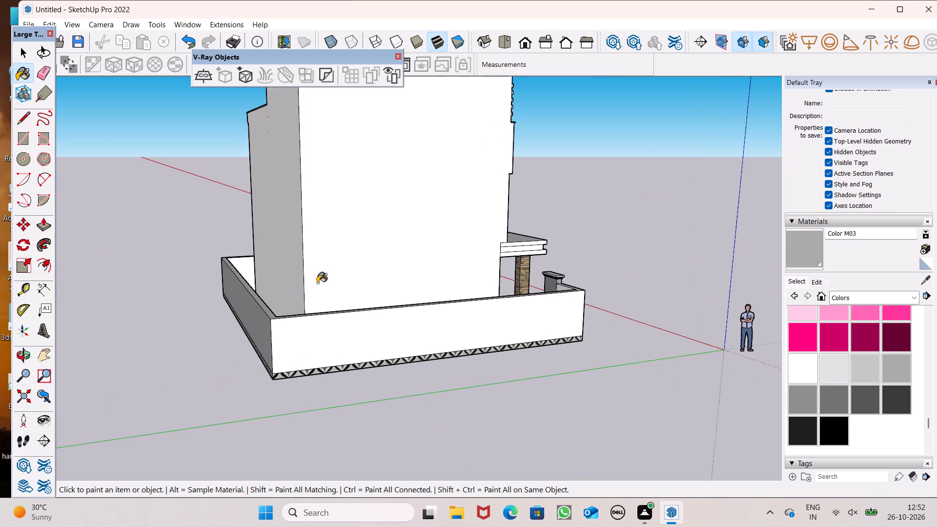
Paint the boundary wall's top surface with Color M03.
scroll(288, 249, "up", 1)
middle_click_drag(288, 250, 342, 378)
scroll(356, 410, "up", 5)
scroll(331, 334, "down", 6)
scroll(365, 431, "up", 5)
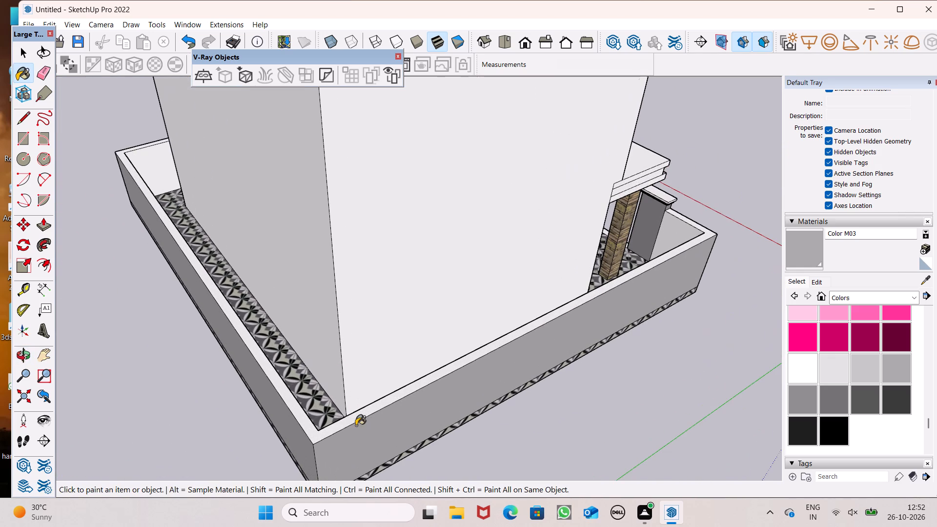
left_click(341, 427)
Paint the inner faces of the left side and front boundary walls with Color M03.
scroll(266, 405, "up", 1)
middle_click_drag(266, 405, 306, 371)
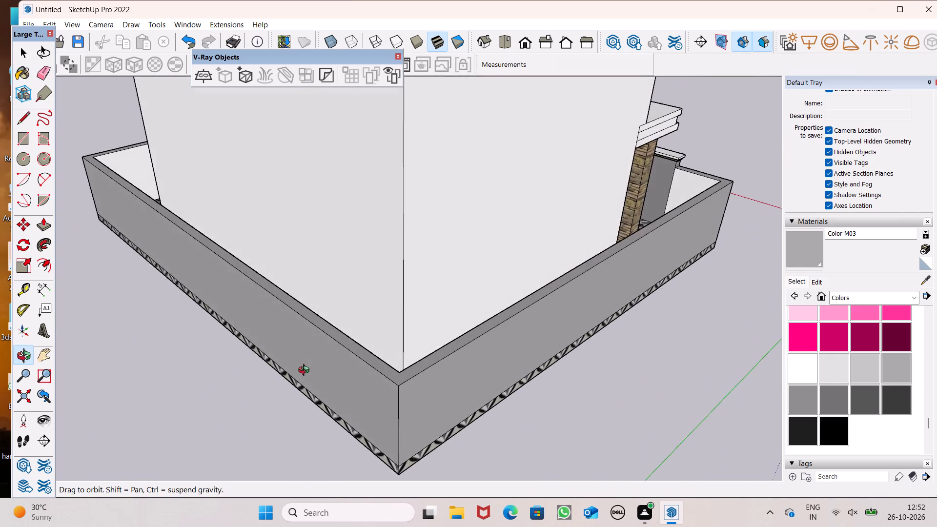
middle_click_drag(306, 371, 556, 386)
scroll(564, 322, "up", 5)
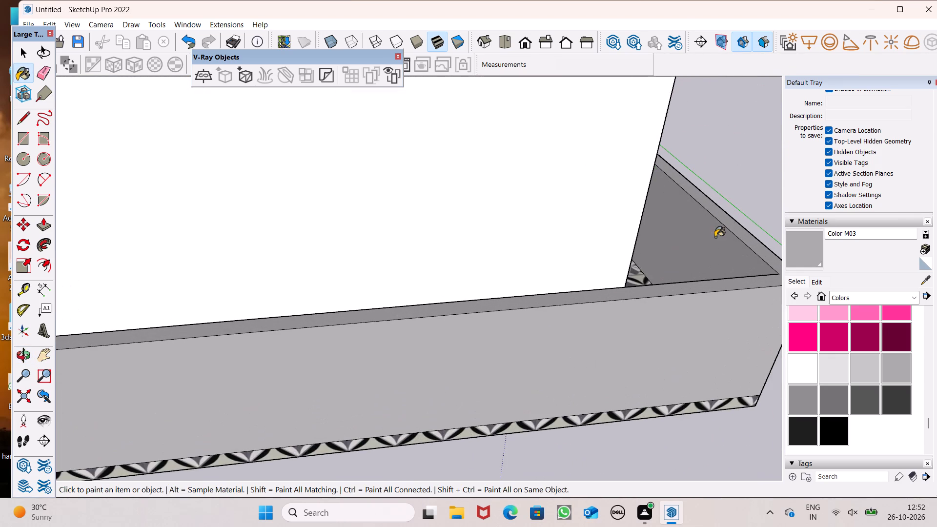
left_click(714, 237)
scroll(601, 247, "down", 5)
middle_click_drag(353, 289, 237, 312)
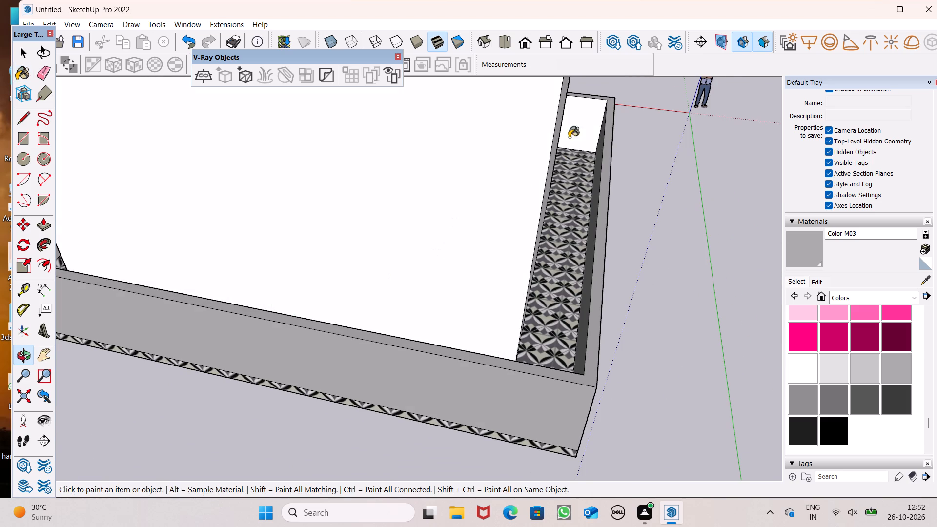
left_click(586, 110)
Paint the inner faces of the right side and rear boundary walls with Color M03.
scroll(578, 149, "down", 3)
scroll(575, 162, "up", 1)
scroll(573, 167, "down", 2)
scroll(248, 236, "up", 6)
left_click(203, 185)
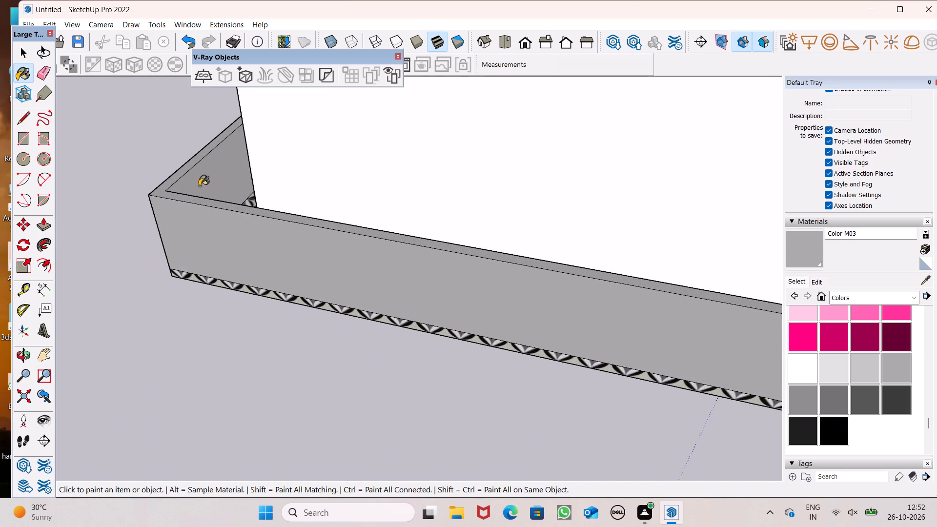
scroll(193, 192, "up", 1)
middle_click_drag(193, 192, 856, 227)
scroll(856, 228, "up", 1)
left_click(606, 101)
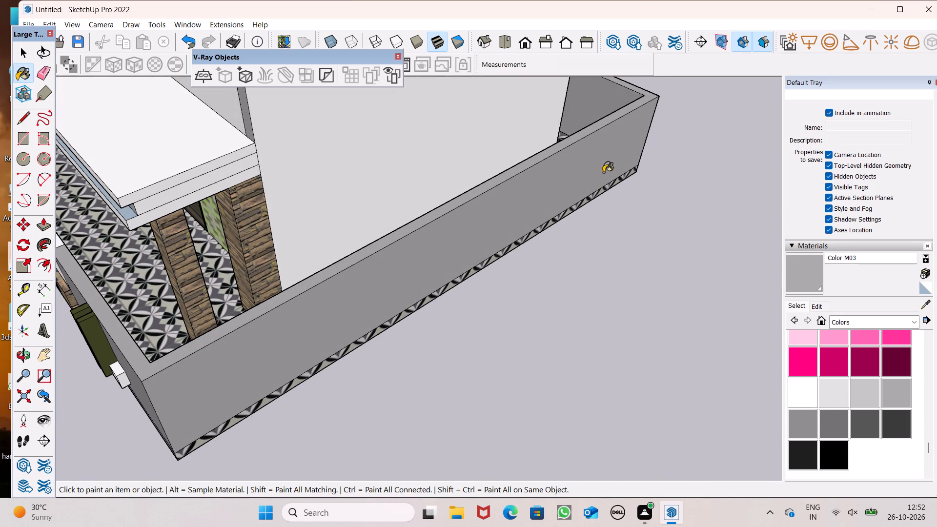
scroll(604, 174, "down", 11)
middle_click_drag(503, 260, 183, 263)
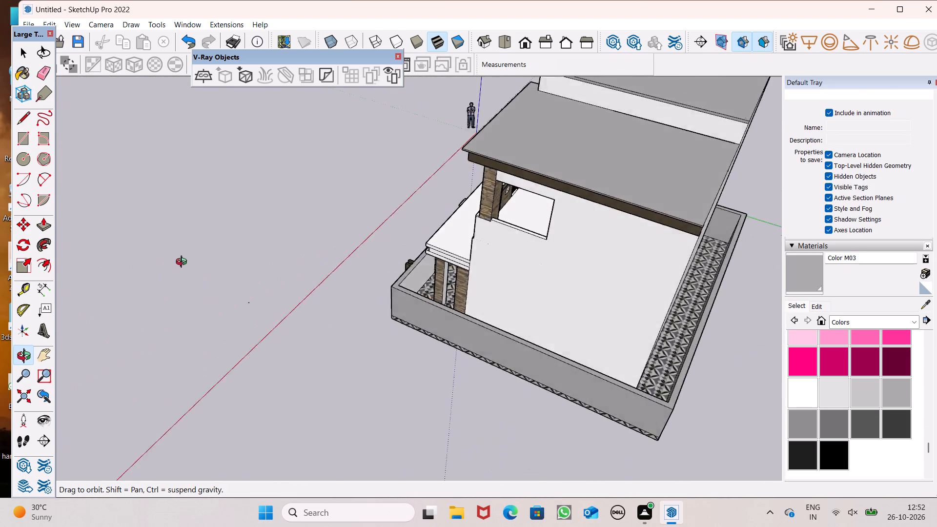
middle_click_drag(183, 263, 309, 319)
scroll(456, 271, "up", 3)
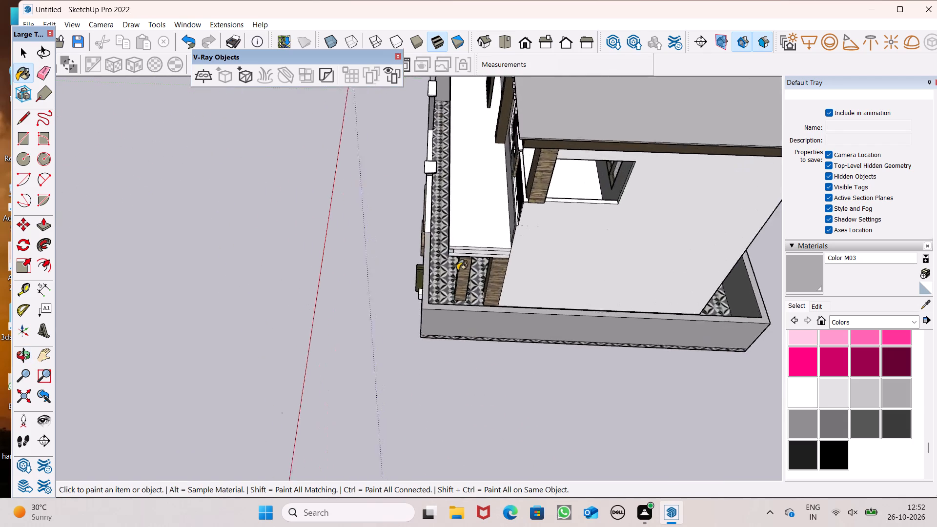
Paint the inner faces of the front boundary wall section behind the green vertical fins with Color M03.
scroll(457, 270, "up", 12)
middle_click_drag(402, 276, 347, 253)
left_click_drag(368, 240, 372, 240)
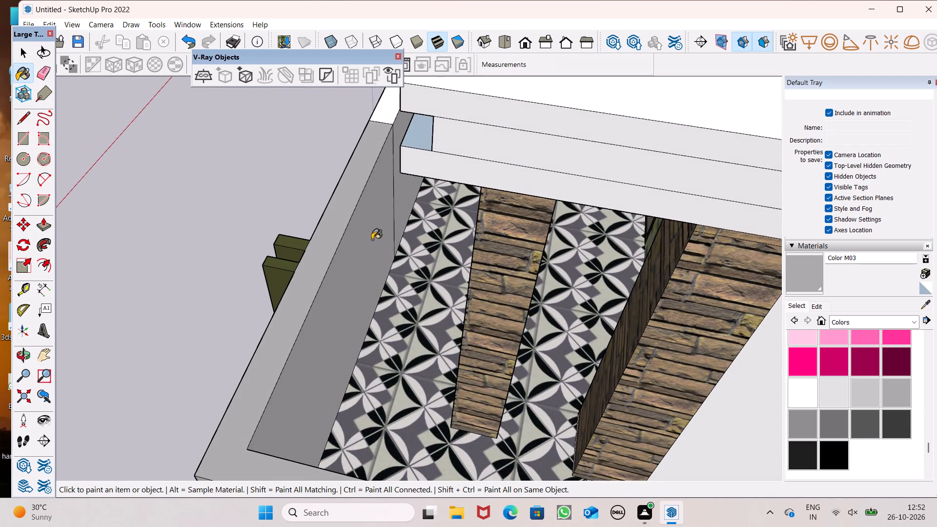
left_click_drag(372, 240, 372, 239)
scroll(374, 221, "up", 7)
left_click(428, 180)
scroll(428, 188, "down", 5)
middle_click_drag(384, 262, 460, 282)
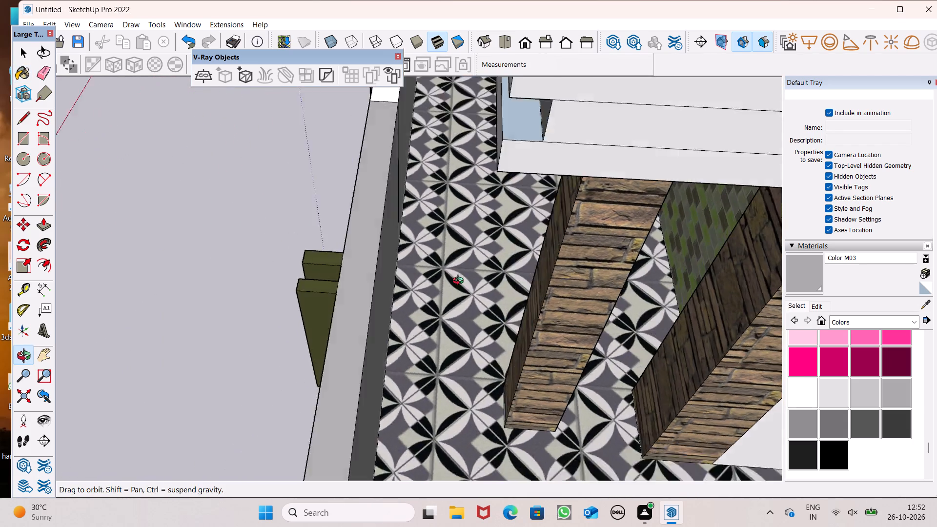
Paint the outer and inner faces of the short front boundary wall section between the left corner and the gate post with Color M03.
middle_click_drag(460, 282, 580, 251)
scroll(584, 243, "down", 5)
middle_click_drag(423, 278, 576, 187)
scroll(583, 201, "down", 4)
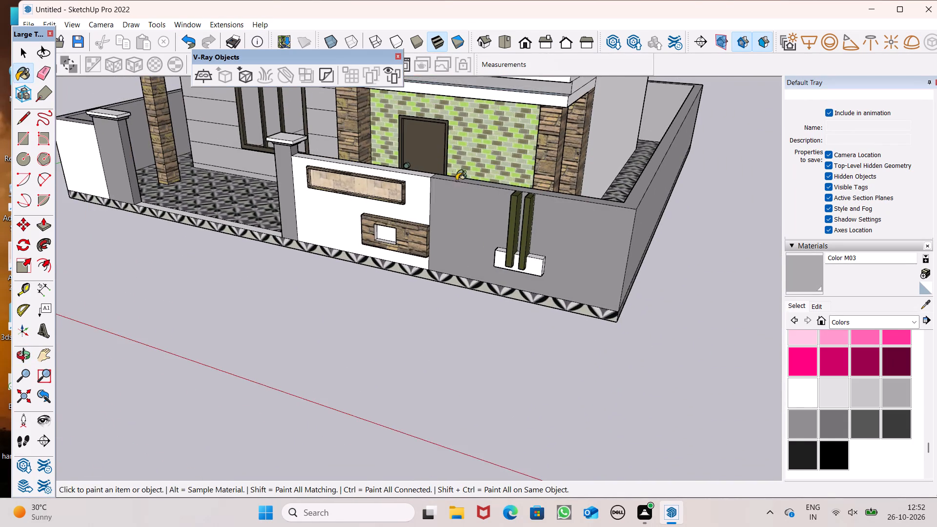
scroll(438, 160, "up", 5)
scroll(424, 152, "down", 6)
middle_click_drag(450, 163, 672, 130)
scroll(572, 162, "down", 5)
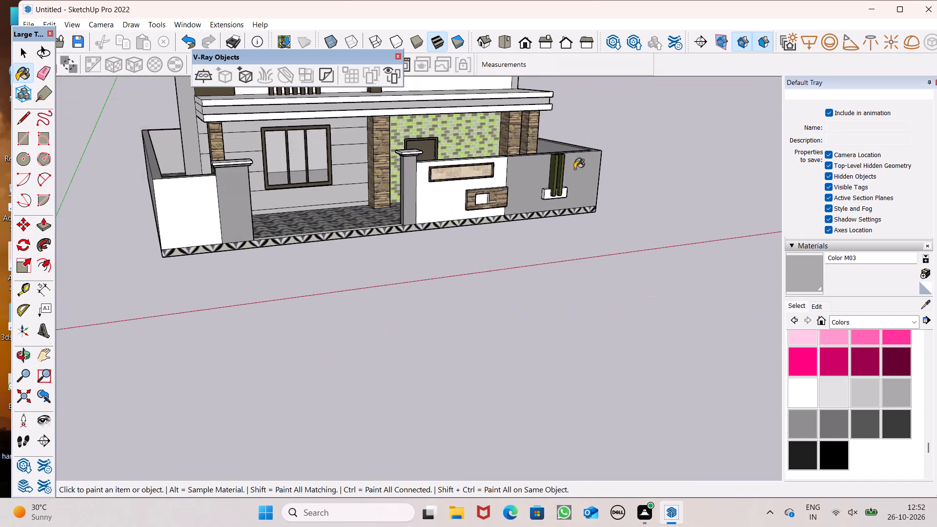
scroll(300, 176, "up", 7)
middle_click_drag(187, 194, 252, 252)
scroll(240, 257, "up", 5)
left_click(194, 276)
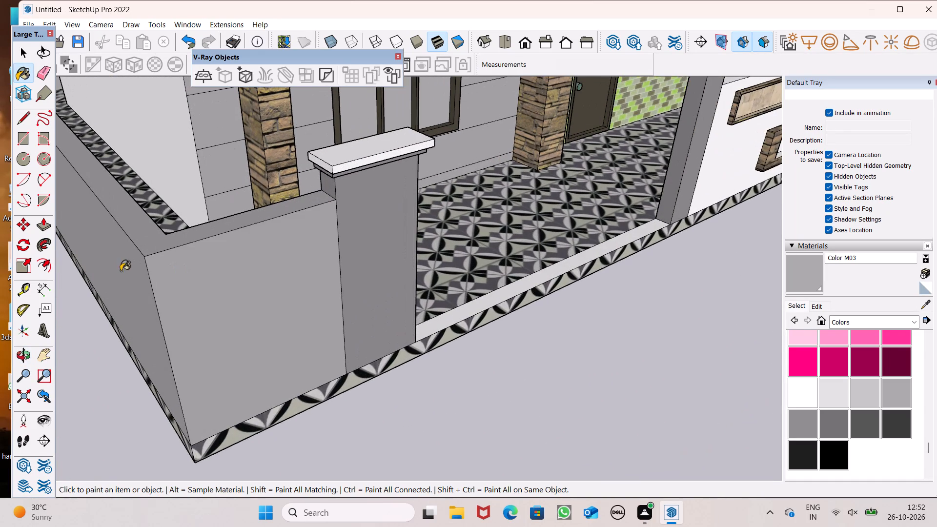
left_click_drag(117, 273, 122, 273)
middle_click_drag(242, 228, 595, 331)
scroll(595, 335, "up", 1)
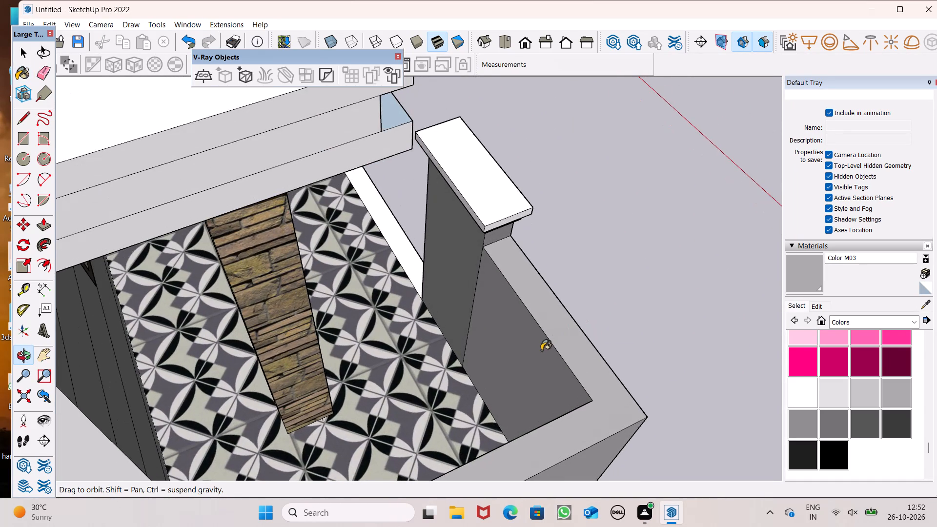
left_click(541, 350)
Examine the painted boundary wall and the house's front elevation as a whole.
scroll(572, 333, "down", 4)
middle_click_drag(609, 348, 324, 181)
scroll(324, 181, "up", 1)
scroll(373, 184, "down", 5)
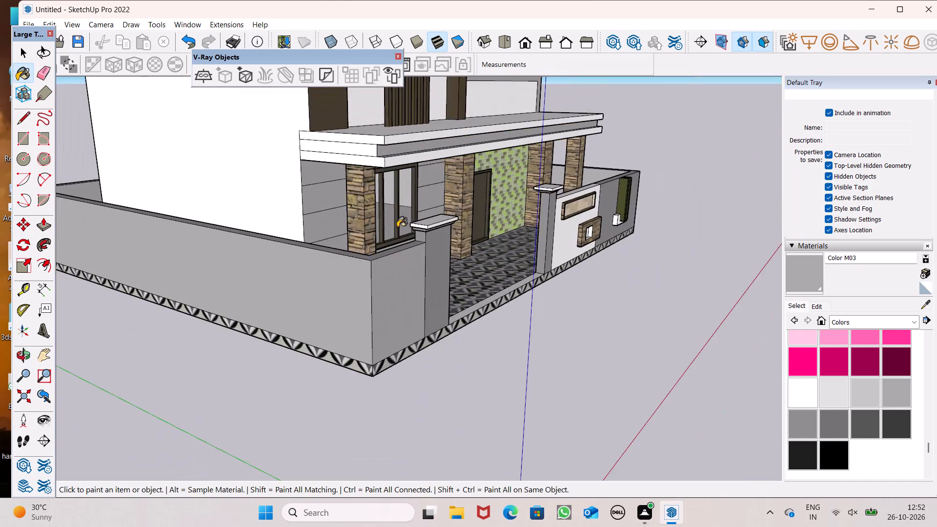
scroll(397, 227, "down", 6)
middle_click_drag(521, 249, 241, 240)
scroll(241, 240, "up", 1)
scroll(263, 241, "down", 4)
middle_click_drag(325, 275, 322, 258)
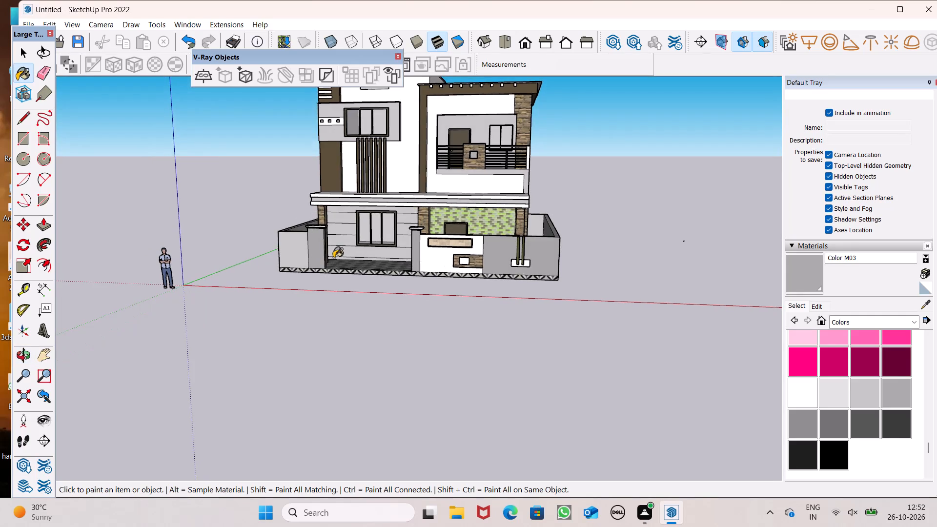
scroll(343, 266, "down", 5)
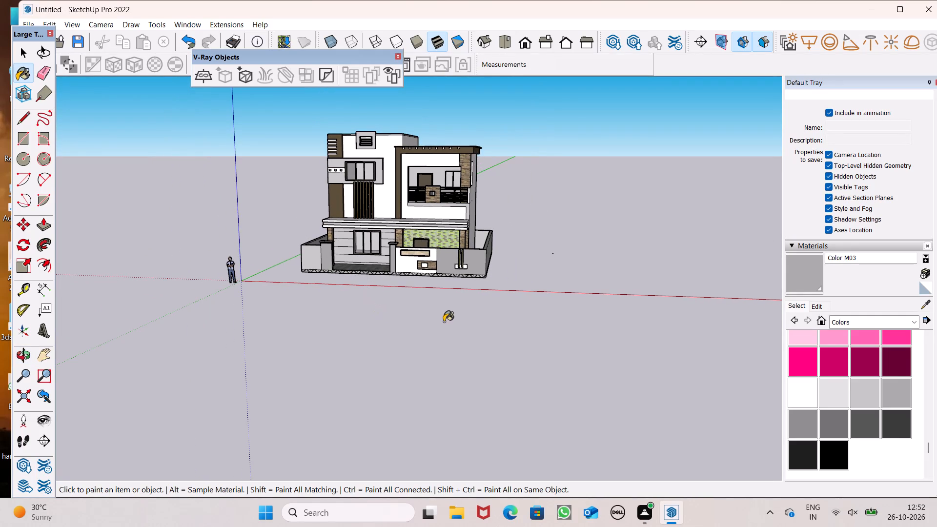
key("c")
key("space")
Paint the white threshold strip between the two gate posts with the tile material Encaustic Tile Circular 01.
scroll(399, 301, "up", 1)
middle_click_drag(399, 301, 437, 307)
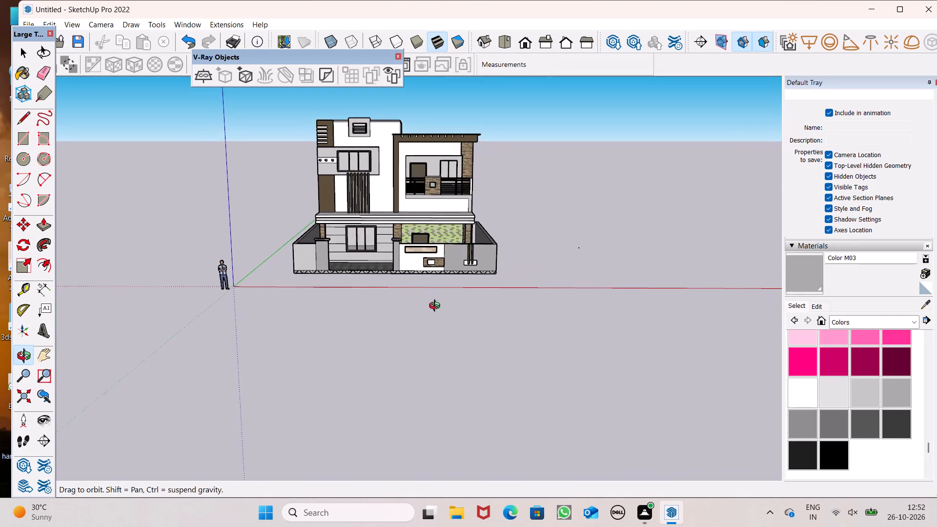
middle_click_drag(437, 307, 464, 365)
scroll(395, 301, "up", 7)
middle_click_drag(368, 293, 377, 375)
scroll(310, 312, "up", 6)
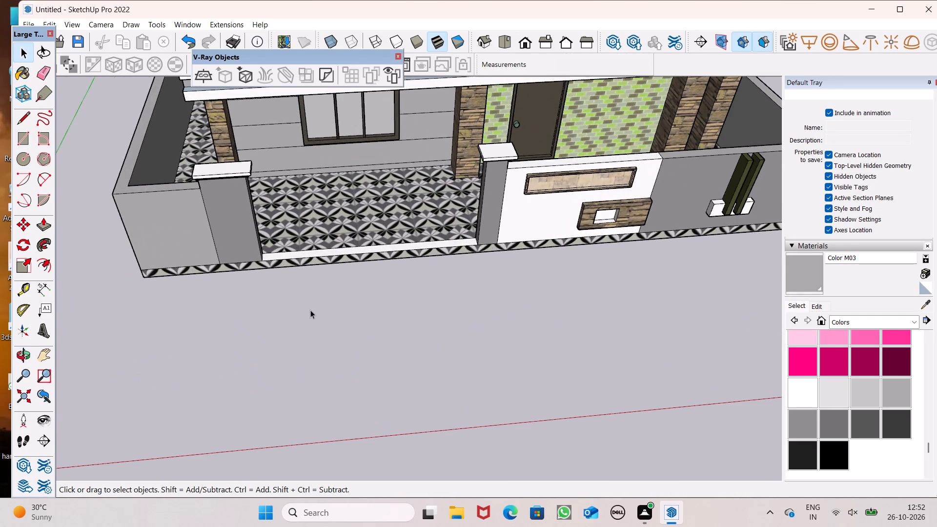
scroll(345, 266, "up", 4)
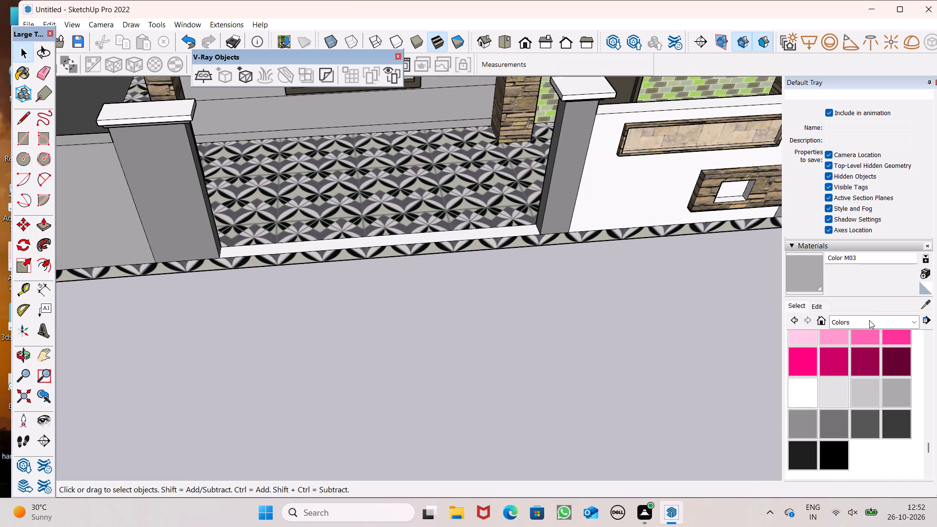
left_click(870, 320)
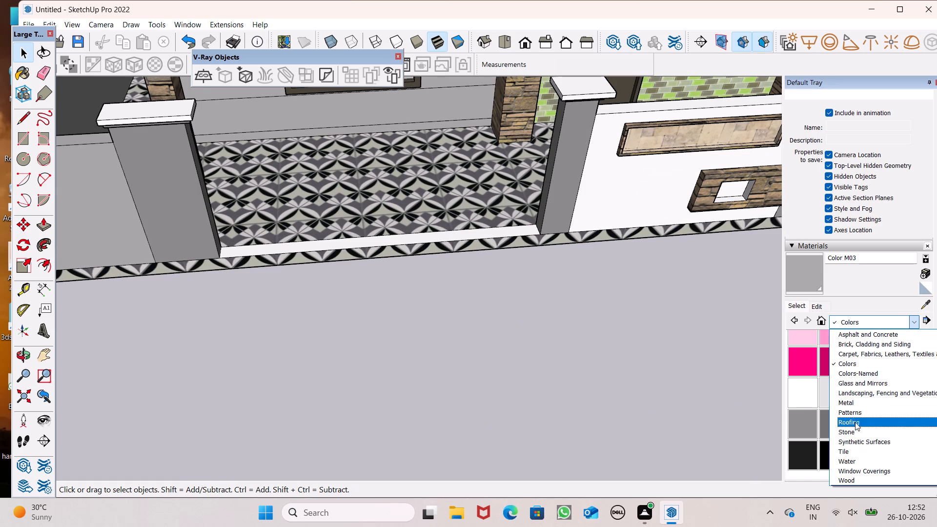
double_click(856, 454)
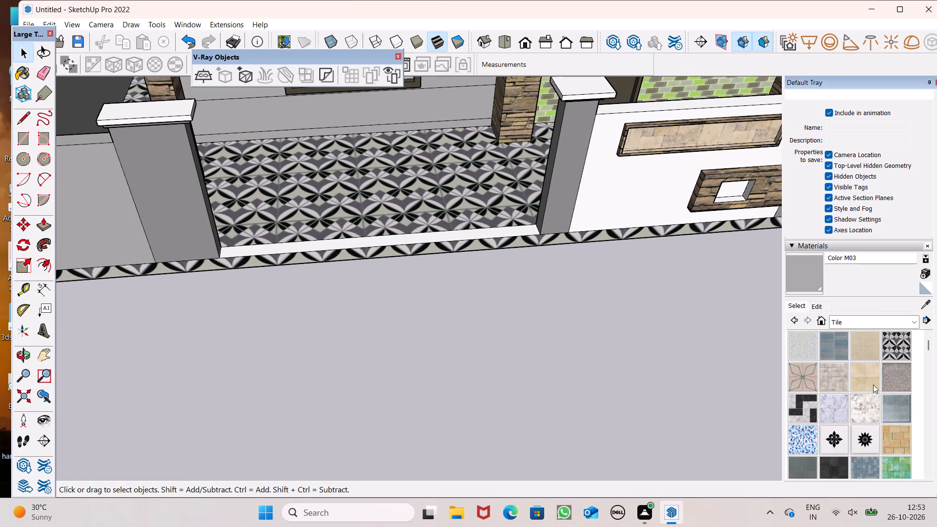
left_click(893, 338)
left_click(316, 247)
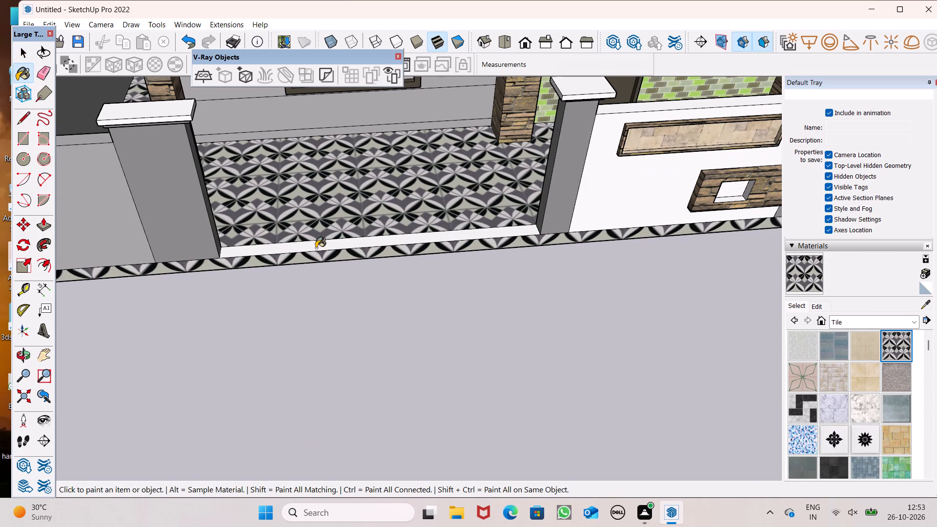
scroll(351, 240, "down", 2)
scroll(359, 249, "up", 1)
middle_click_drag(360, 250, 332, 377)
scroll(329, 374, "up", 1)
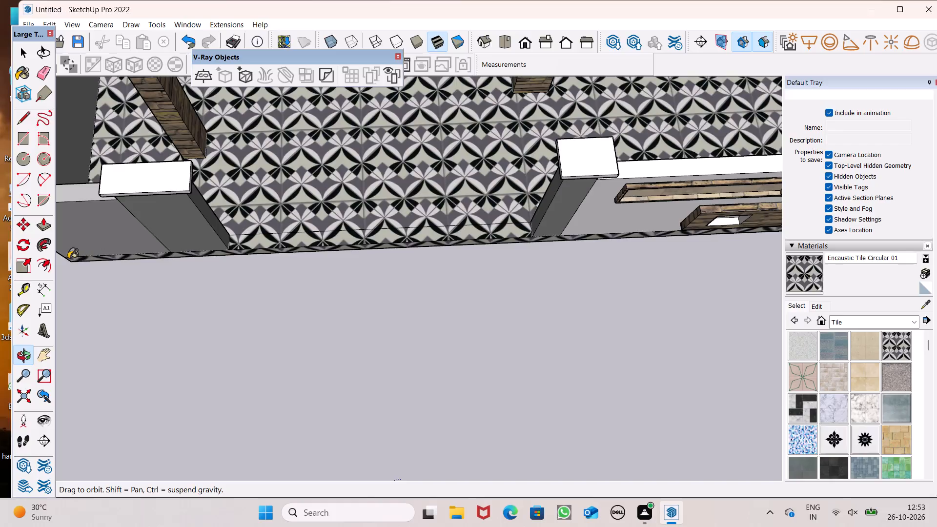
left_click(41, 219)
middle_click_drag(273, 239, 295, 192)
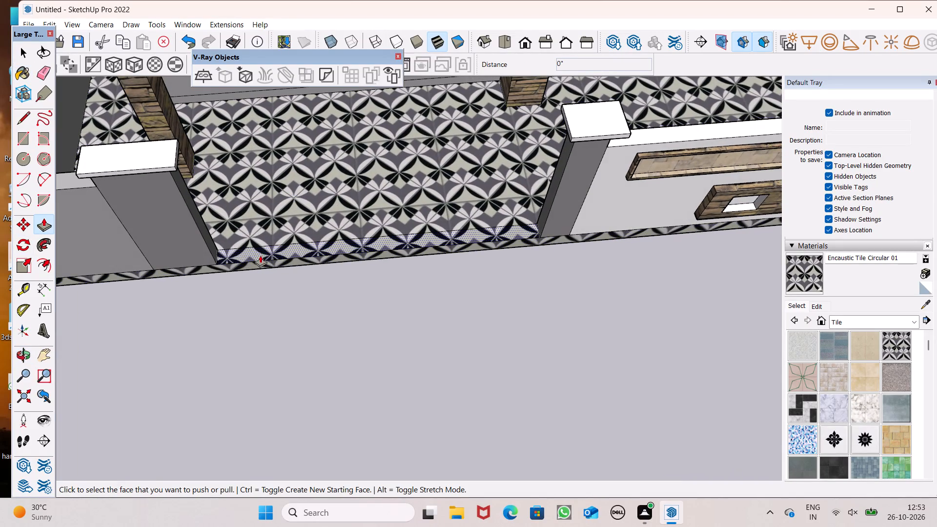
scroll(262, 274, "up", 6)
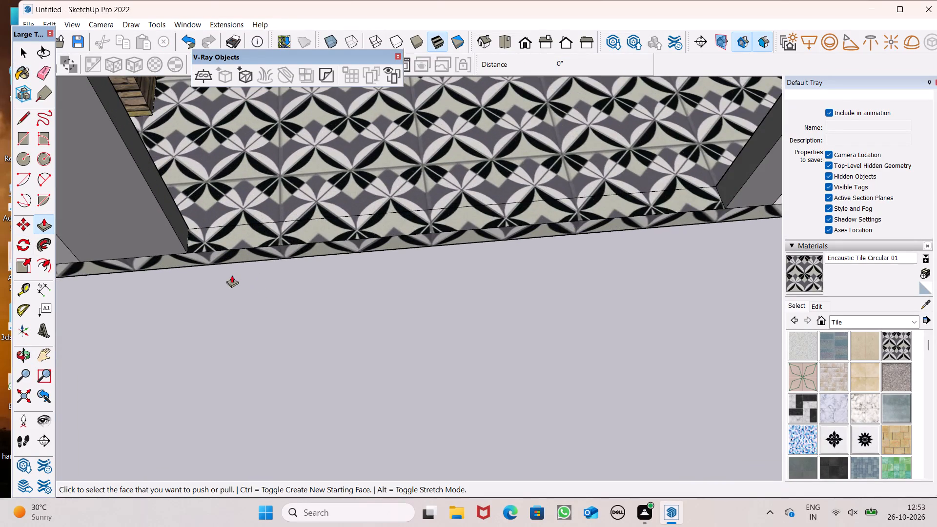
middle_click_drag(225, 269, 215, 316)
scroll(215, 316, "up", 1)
Draw a line about 8 inches long down the plinth's front face from the base corner of the left gate post.
left_click(20, 127)
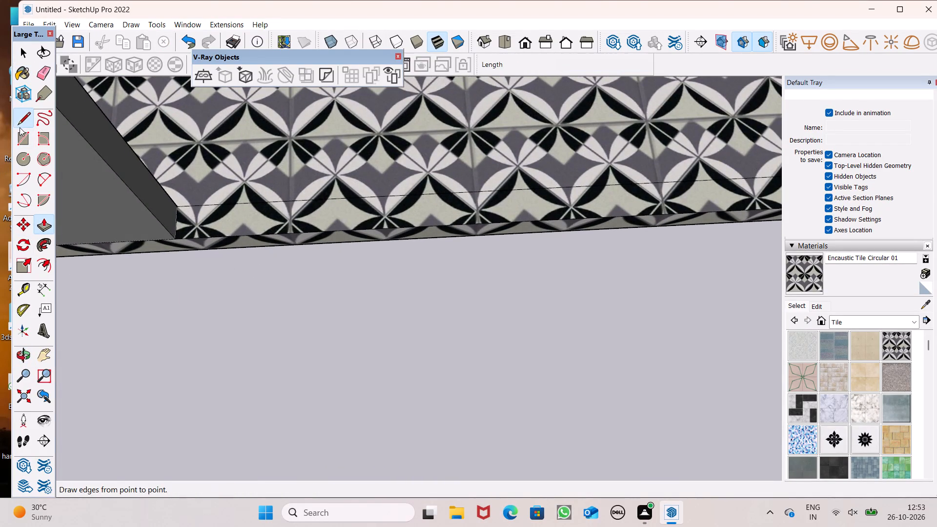
middle_click_drag(228, 235, 240, 191)
scroll(240, 192, "up", 1)
scroll(202, 251, "up", 4)
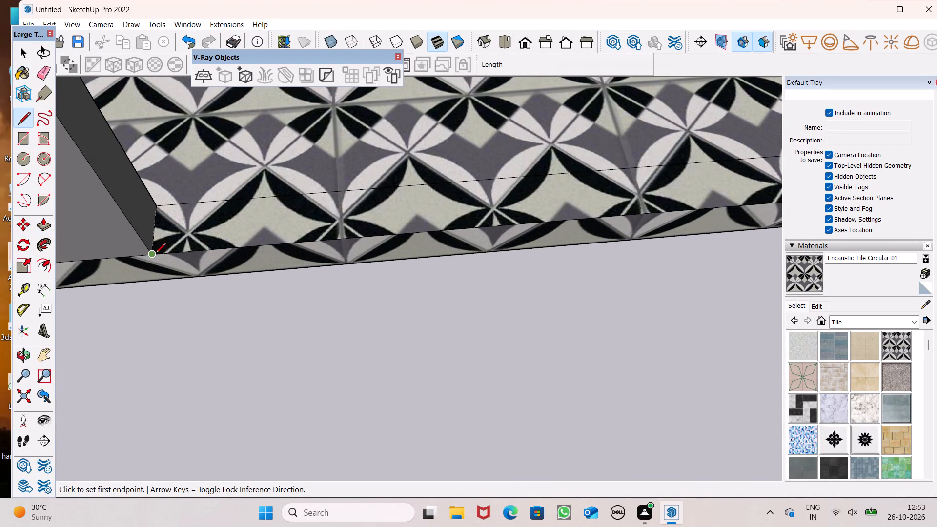
double_click(156, 254)
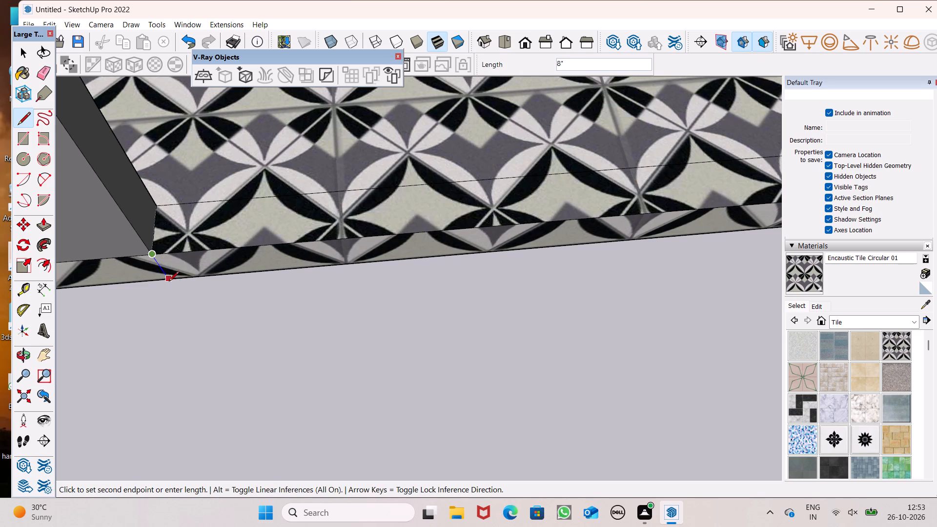
left_click(169, 282)
Draw a matching line down the plinth's front face from the base corner of the right gate post.
middle_click_drag(182, 301, 151, 109)
scroll(126, 195, "up", 1)
scroll(117, 253, "down", 6)
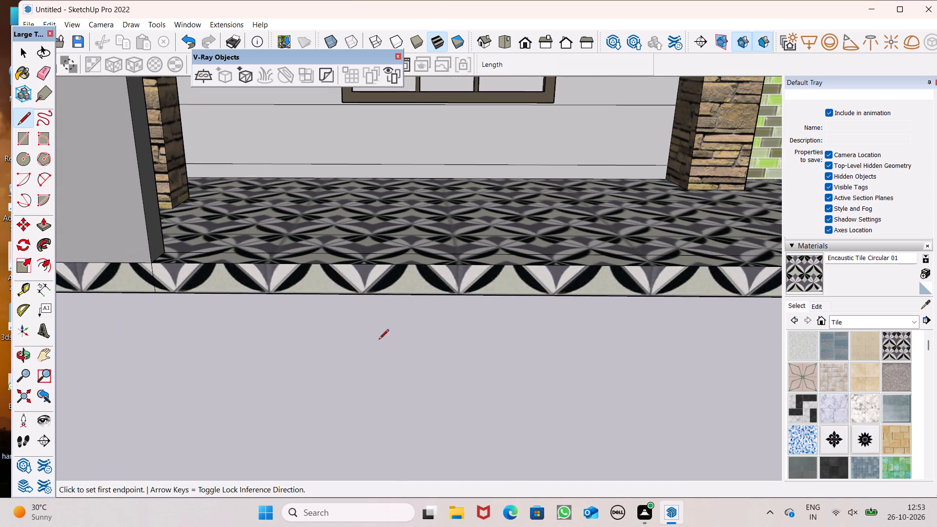
scroll(387, 324, "down", 6)
scroll(708, 263, "up", 6)
scroll(612, 315, "up", 6)
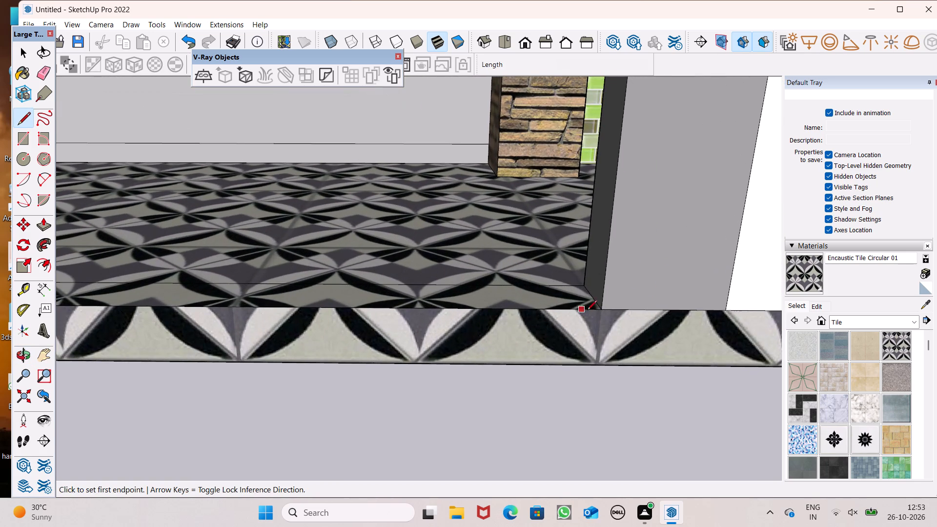
left_click(603, 307)
left_click(598, 369)
Push/Pull the plinth's front face between the gate posts outward by about 1' 5" to form an entrance step.
scroll(576, 273, "down", 6)
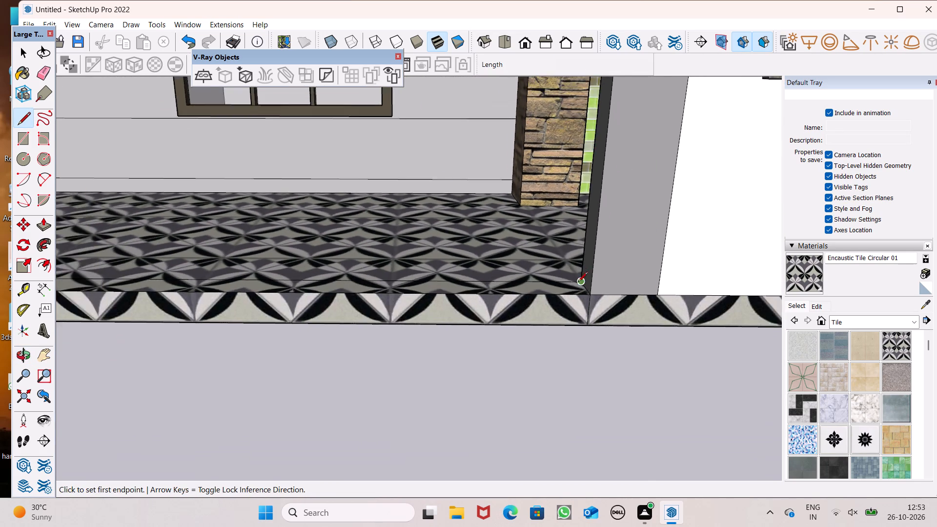
middle_click_drag(595, 292, 671, 372)
scroll(597, 279, "down", 7)
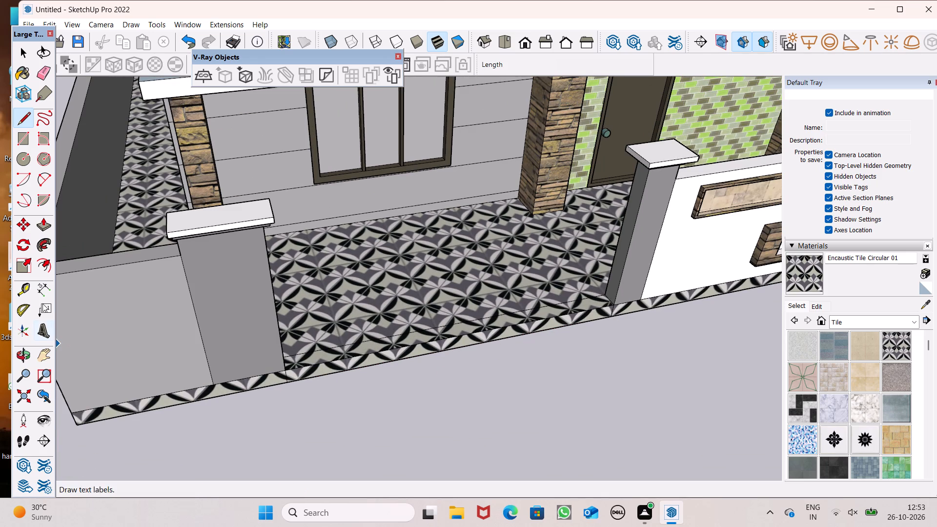
left_click(48, 228)
scroll(399, 392, "up", 3)
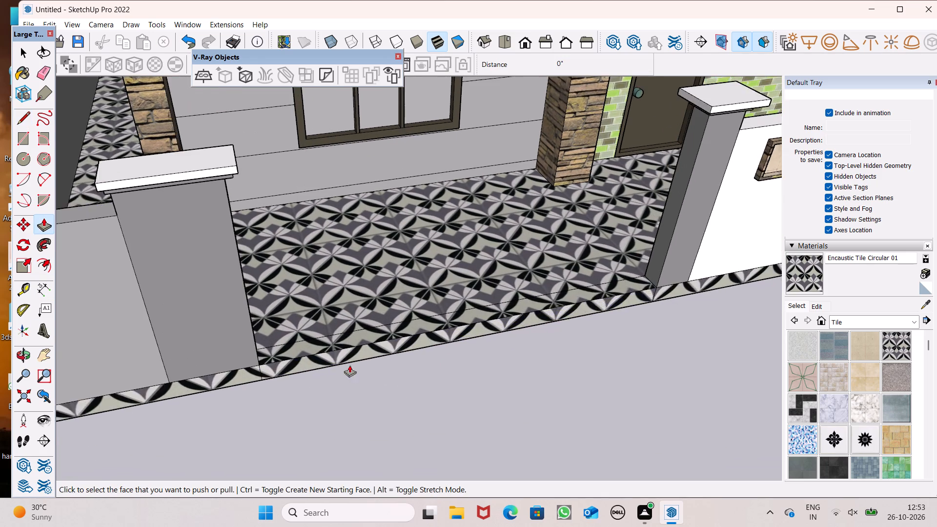
left_click_drag(334, 359, 351, 391)
scroll(333, 323, "down", 5)
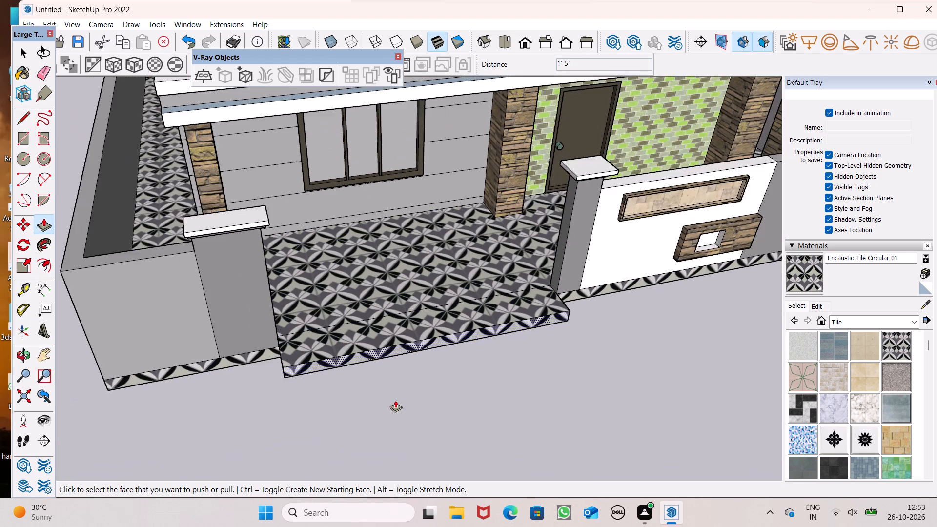
middle_click_drag(396, 402, 357, 349)
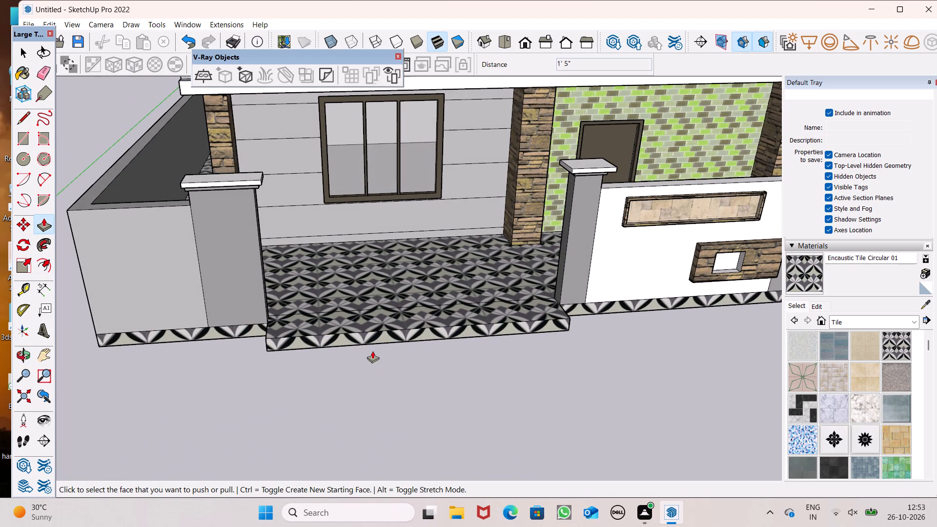
middle_click_drag(379, 361, 386, 354)
Scale the entrance step's front face down from its top edge to a thin strip, sloping the step into a ramp.
key("space")
middle_click_drag(372, 349, 426, 339)
scroll(371, 356, "up", 4)
double_click(363, 336)
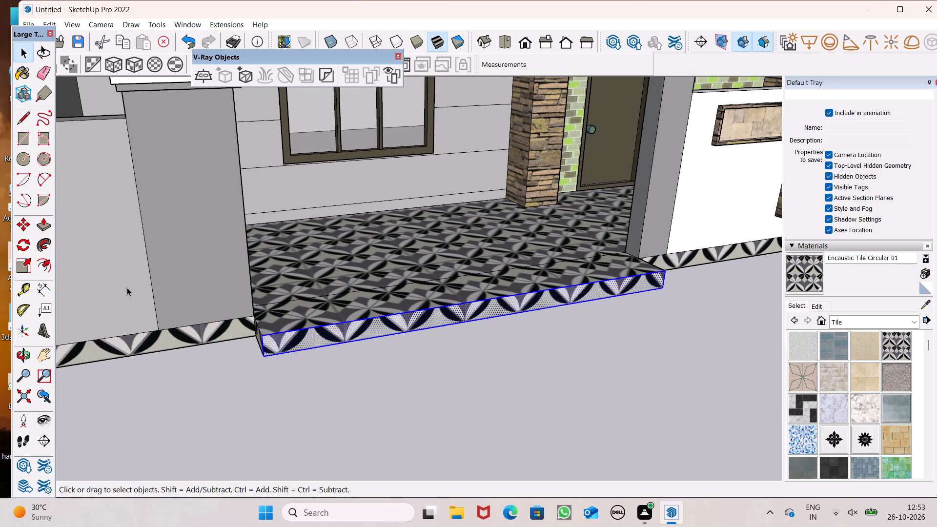
left_click(23, 291)
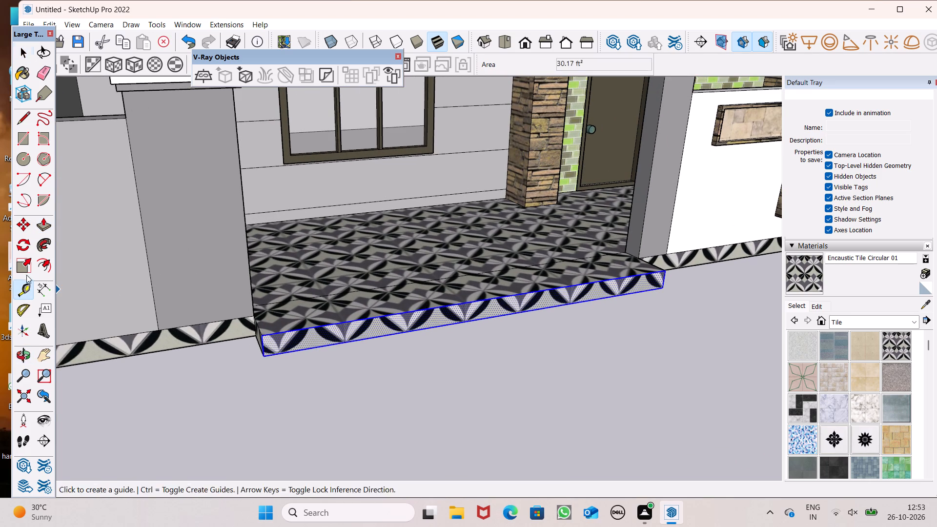
left_click(25, 273)
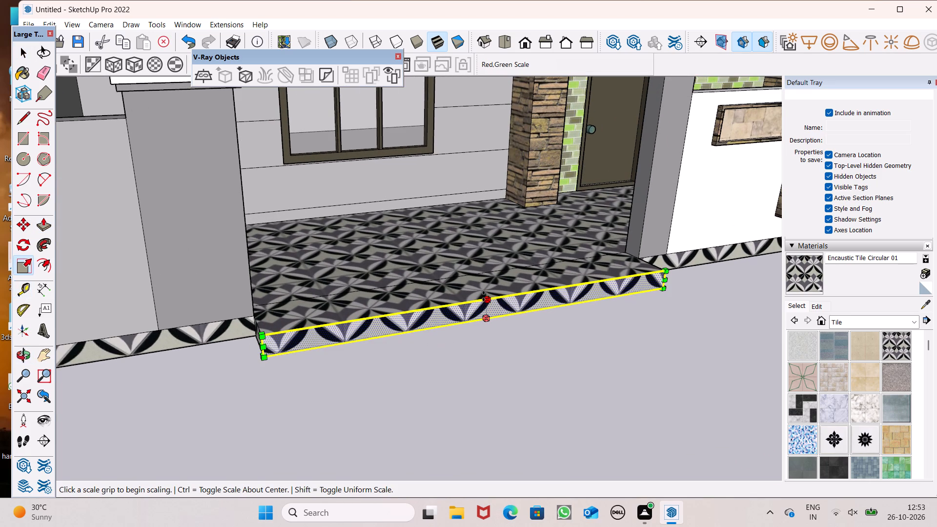
left_click_drag(484, 297, 493, 322)
Examine the ramp's sloped surface, sides and front edge at the gate opening.
middle_click_drag(465, 362, 512, 413)
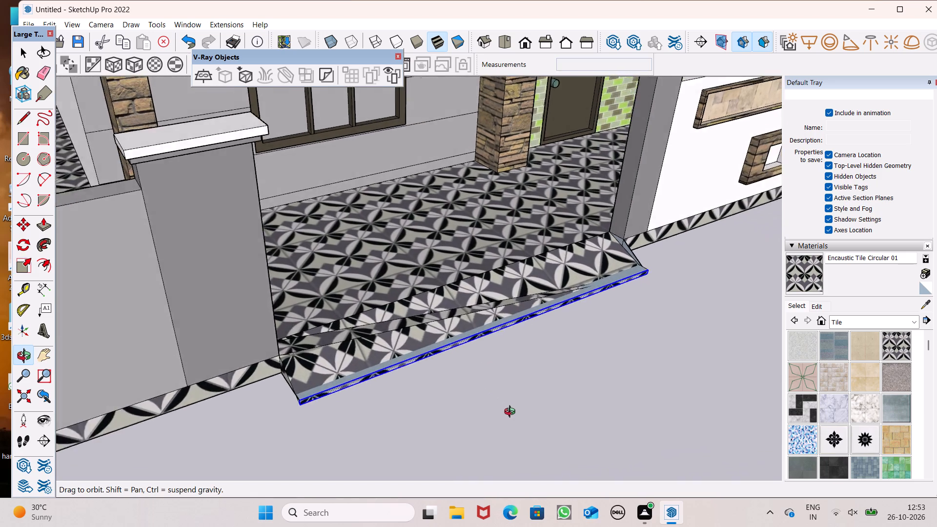
middle_click_drag(512, 413, 438, 334)
scroll(437, 335, "up", 1)
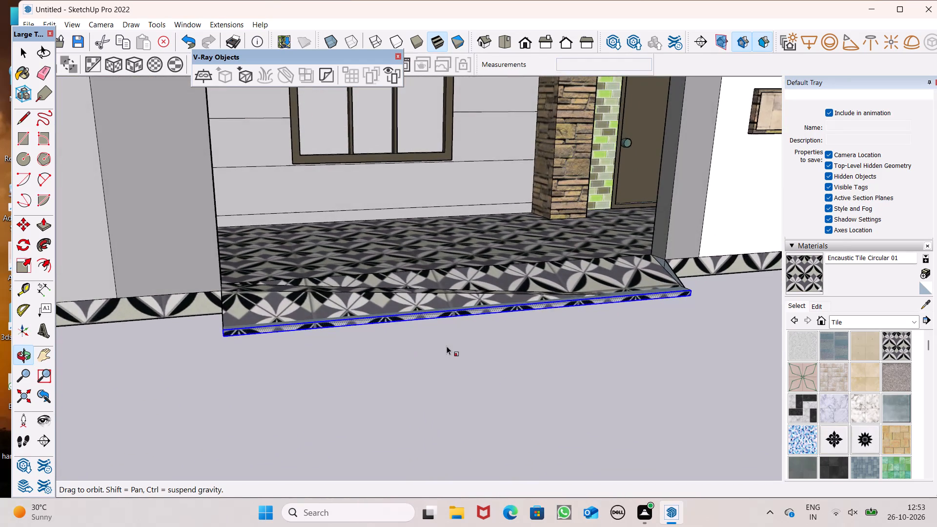
left_click(447, 346)
key("space")
key("space")
double_click(423, 349)
middle_click_drag(441, 336, 400, 391)
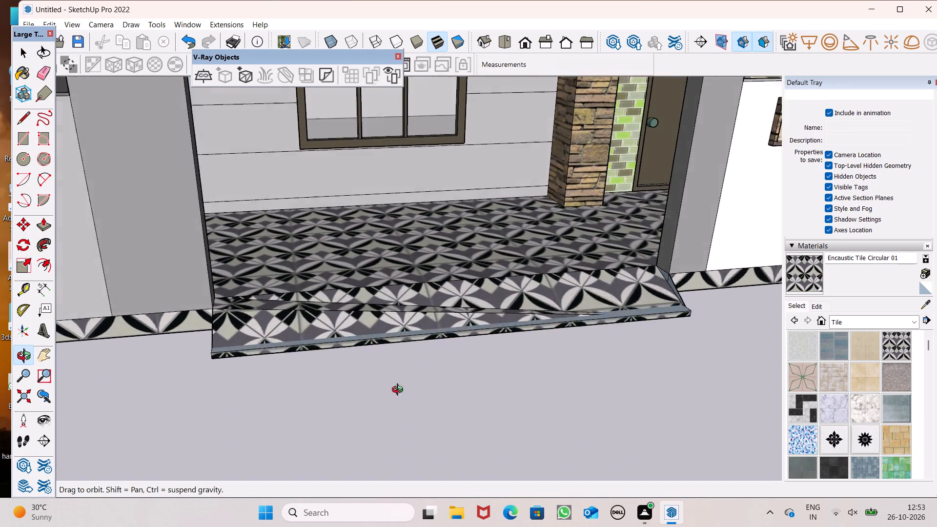
middle_click_drag(400, 391, 341, 409)
scroll(341, 409, "up", 6)
middle_click_drag(440, 347, 452, 323)
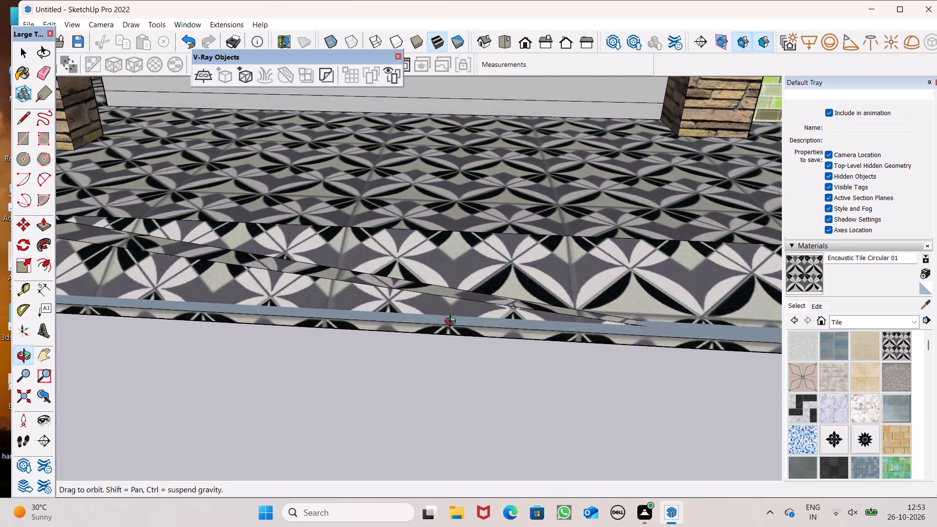
Examine the finished entrance ramp from several angles, along with the boundary wall and the whole front of the house.
middle_click_drag(452, 323, 516, 243)
scroll(513, 246, "down", 6)
middle_click_drag(494, 297, 599, 279)
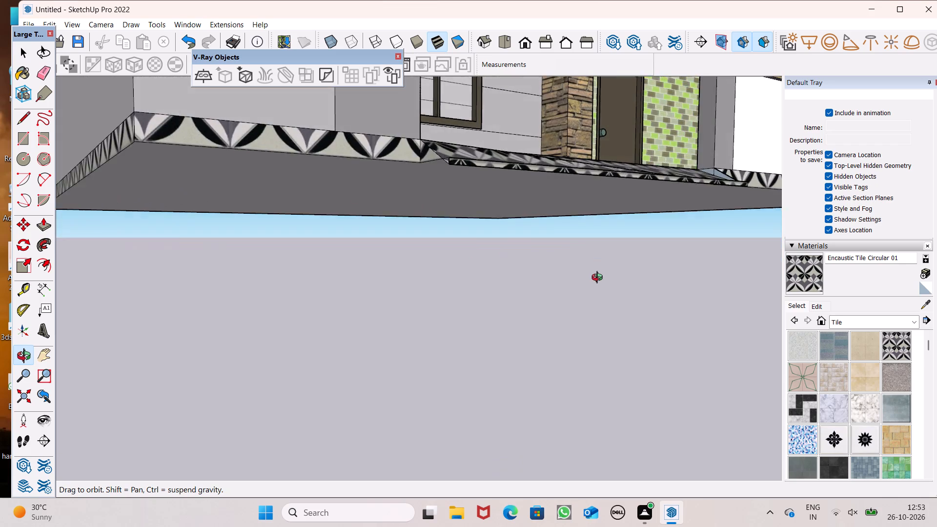
middle_click_drag(599, 279, 578, 366)
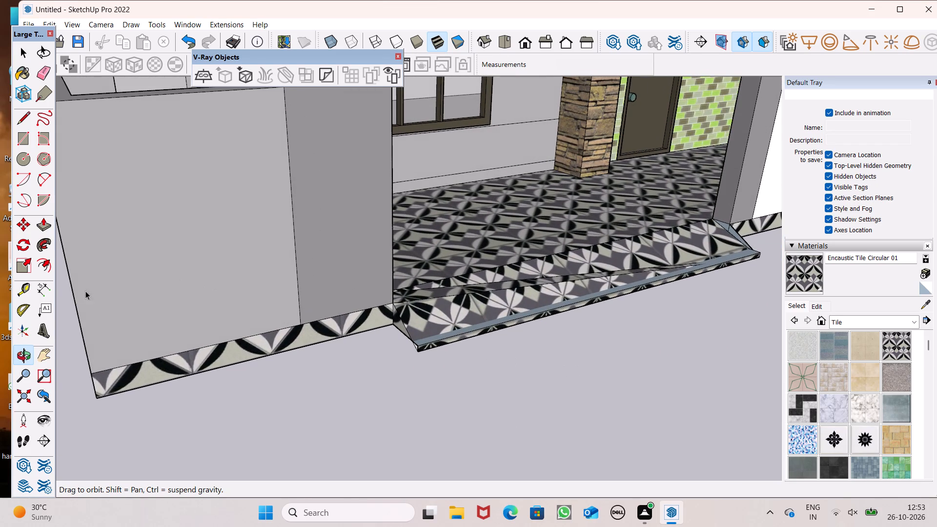
scroll(115, 247, "down", 8)
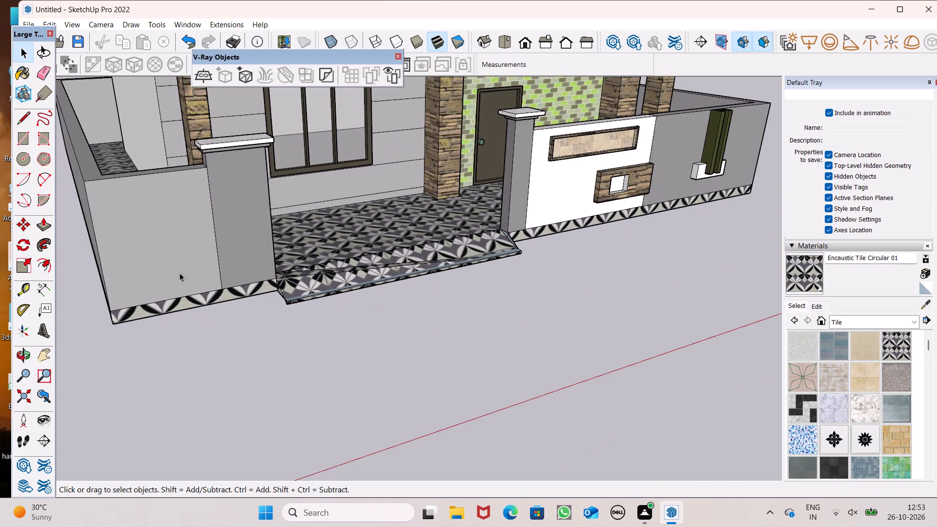
scroll(180, 273, "down", 6)
middle_click_drag(310, 307, 215, 287)
scroll(233, 262, "up", 1)
scroll(233, 262, "down", 14)
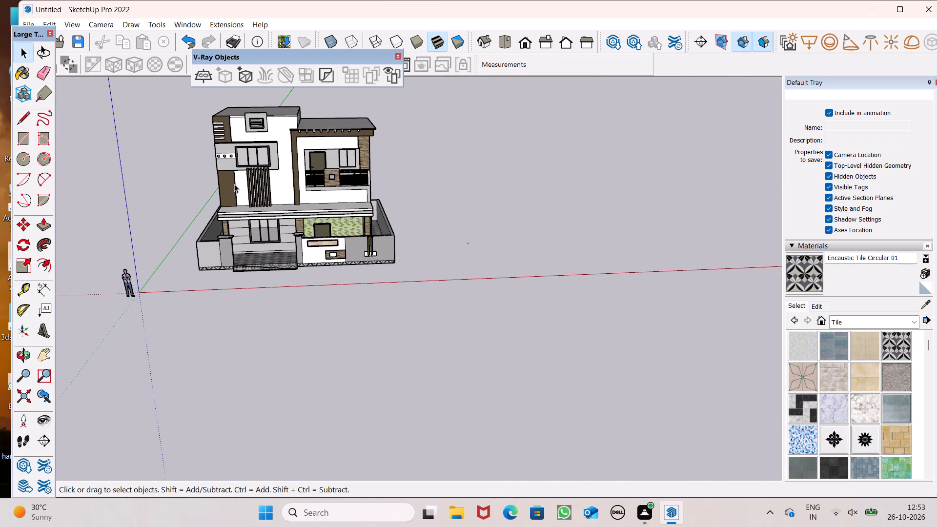
scroll(241, 178, "up", 6)
scroll(330, 131, "up", 3)
scroll(828, 299, "up", 12)
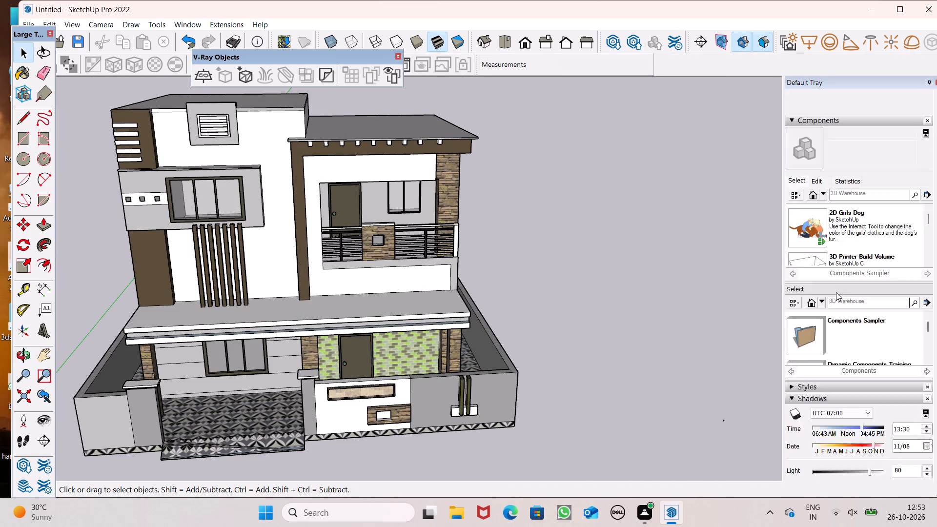
Search the component library for BLACK GATE.
scroll(836, 292, "up", 6)
left_click(855, 289)
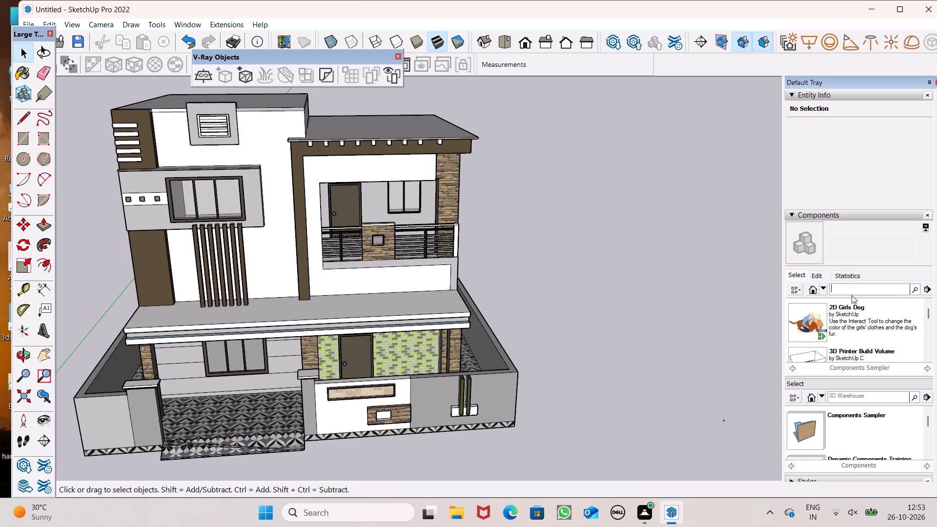
type("BLACK GATE")
key("Return")
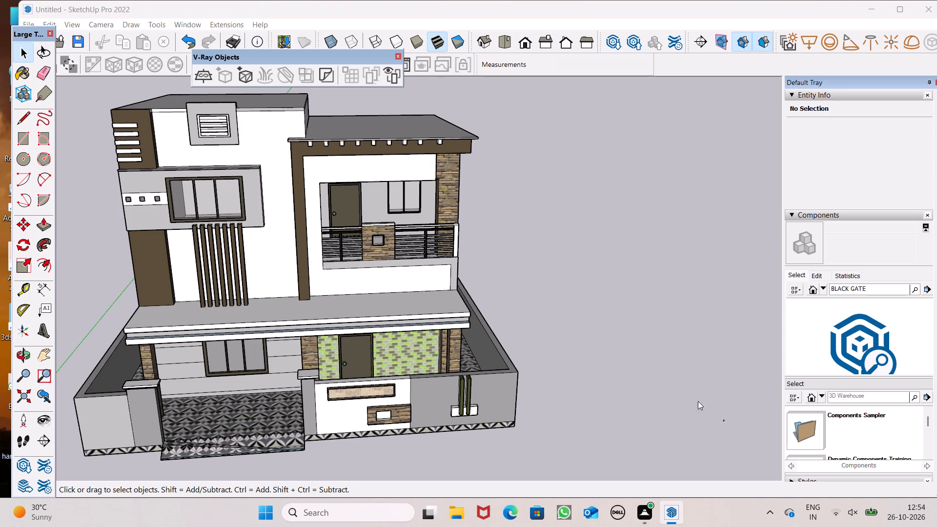
Download the single-leaf "black gate" model with vertical bars and place it on the open ground beside the house.
scroll(822, 307, "down", 4)
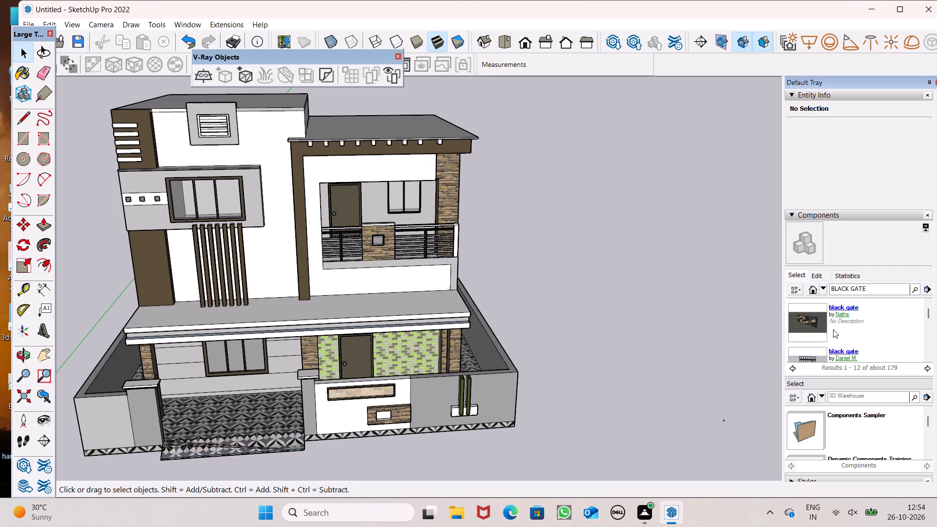
scroll(833, 329, "down", 1)
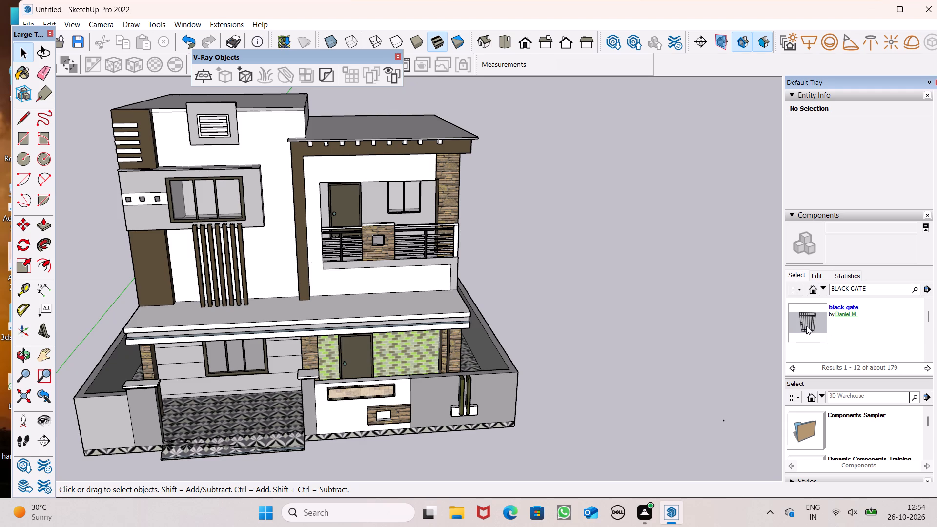
scroll(806, 326, "down", 1)
scroll(805, 326, "up", 2)
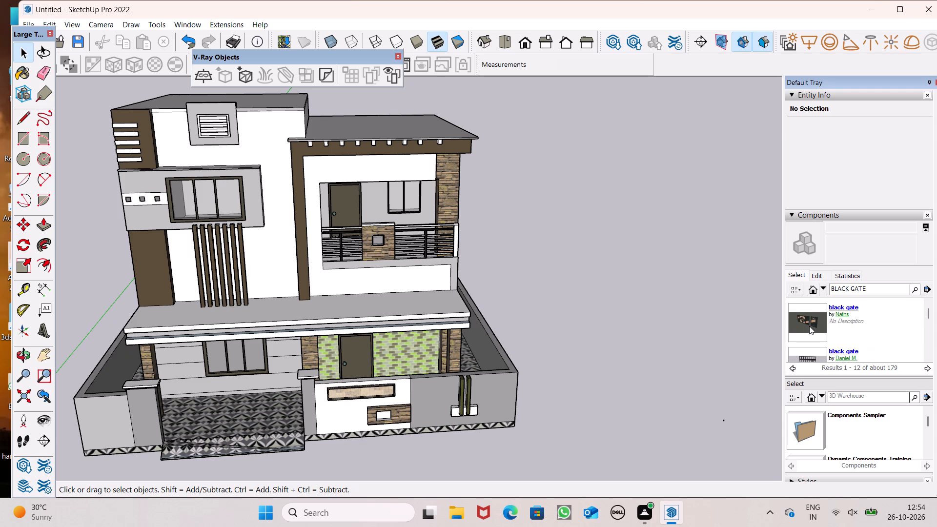
scroll(809, 326, "up", 1)
scroll(793, 356, "down", 1)
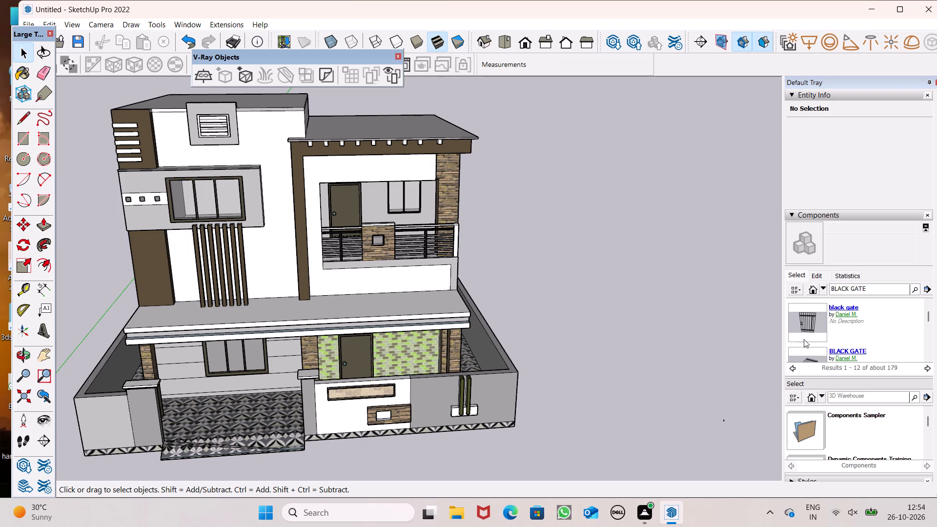
left_click(805, 327)
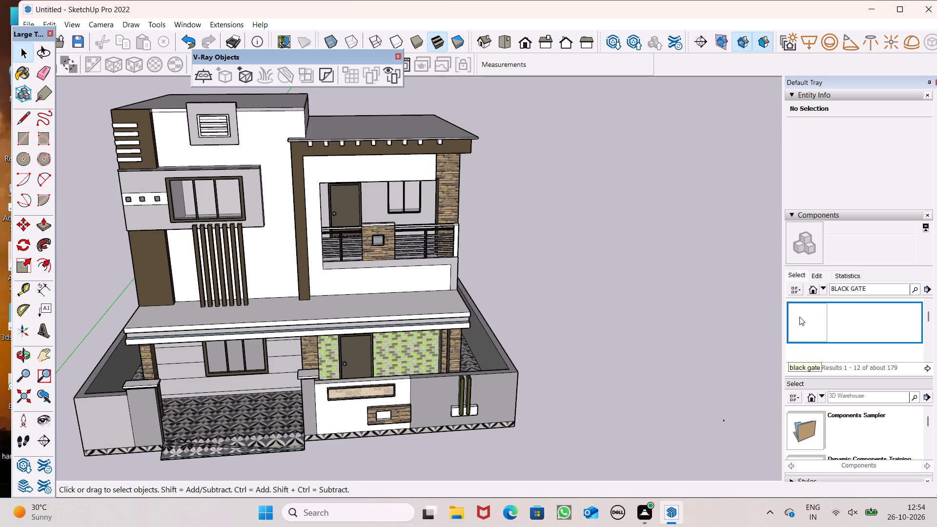
scroll(813, 334, "down", 1)
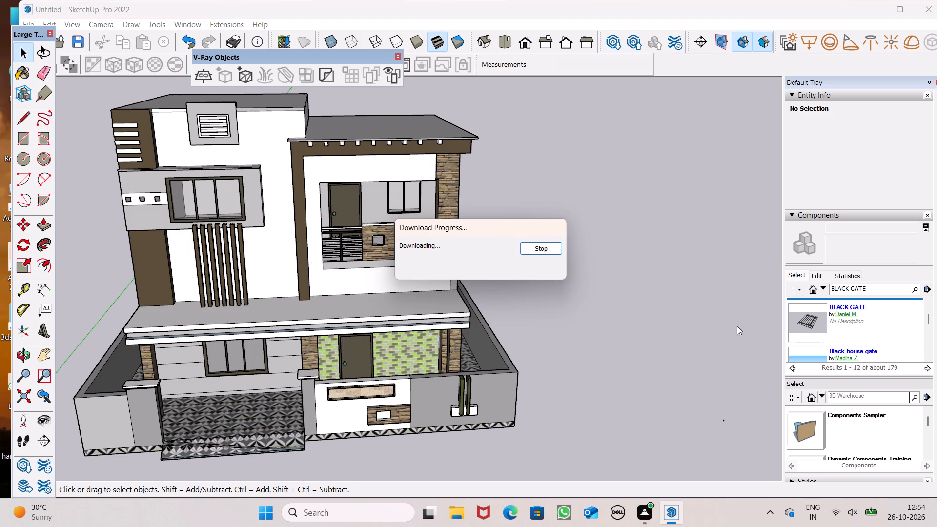
scroll(789, 321, "down", 1)
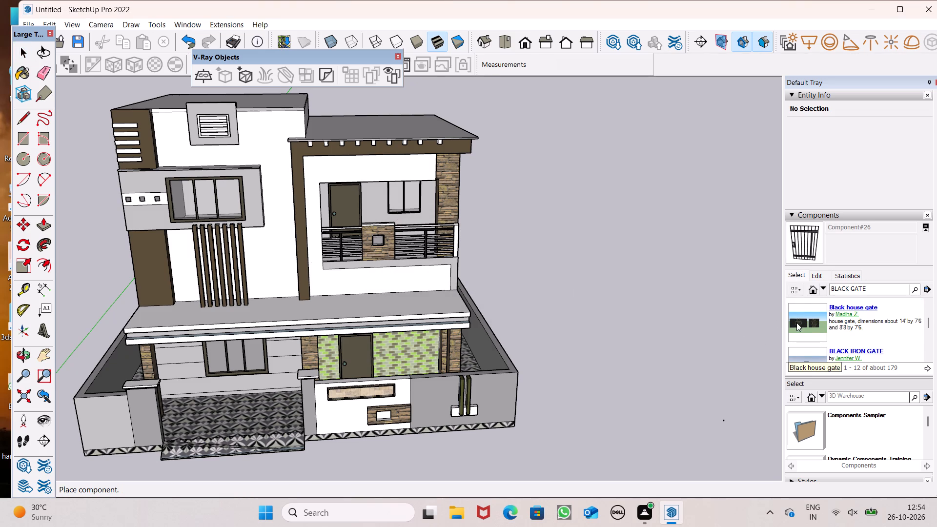
left_click(623, 385)
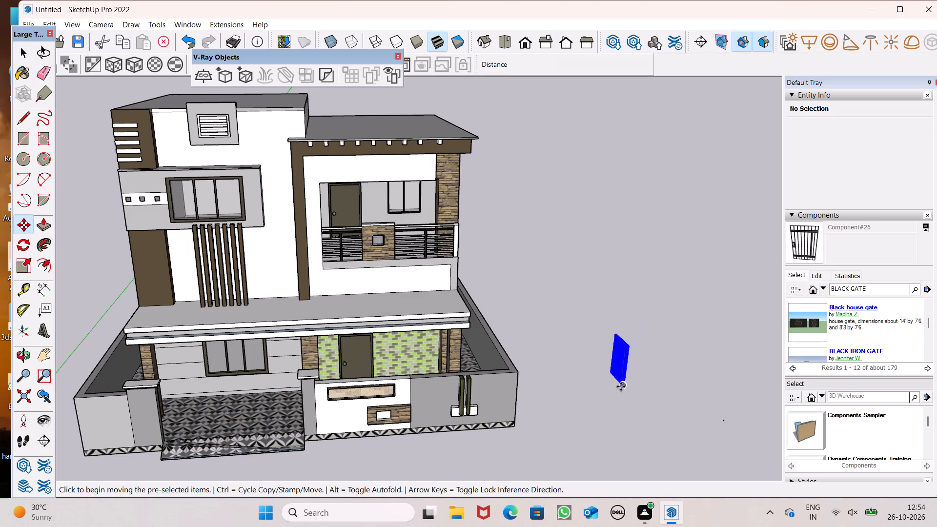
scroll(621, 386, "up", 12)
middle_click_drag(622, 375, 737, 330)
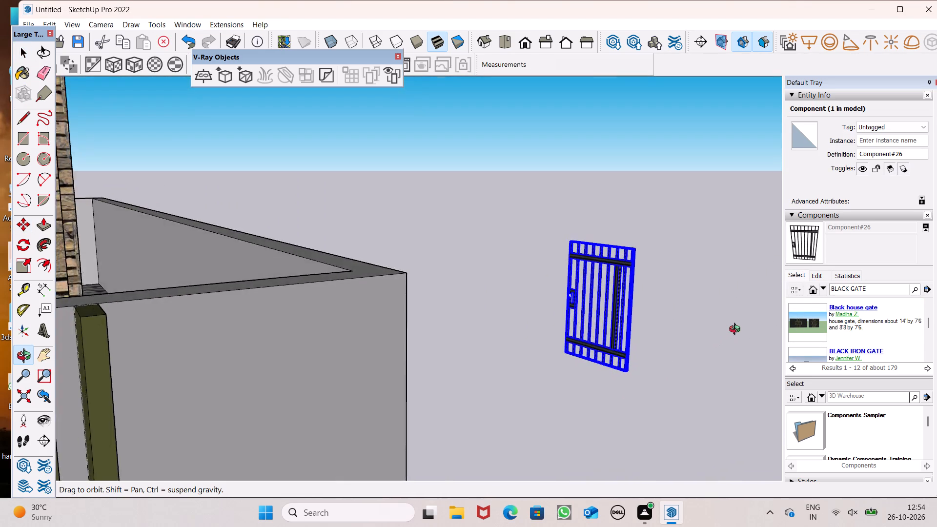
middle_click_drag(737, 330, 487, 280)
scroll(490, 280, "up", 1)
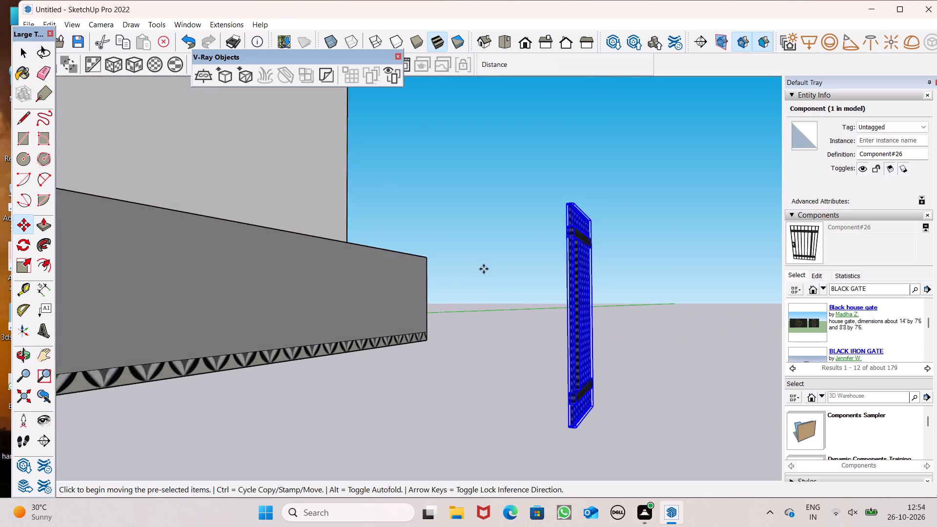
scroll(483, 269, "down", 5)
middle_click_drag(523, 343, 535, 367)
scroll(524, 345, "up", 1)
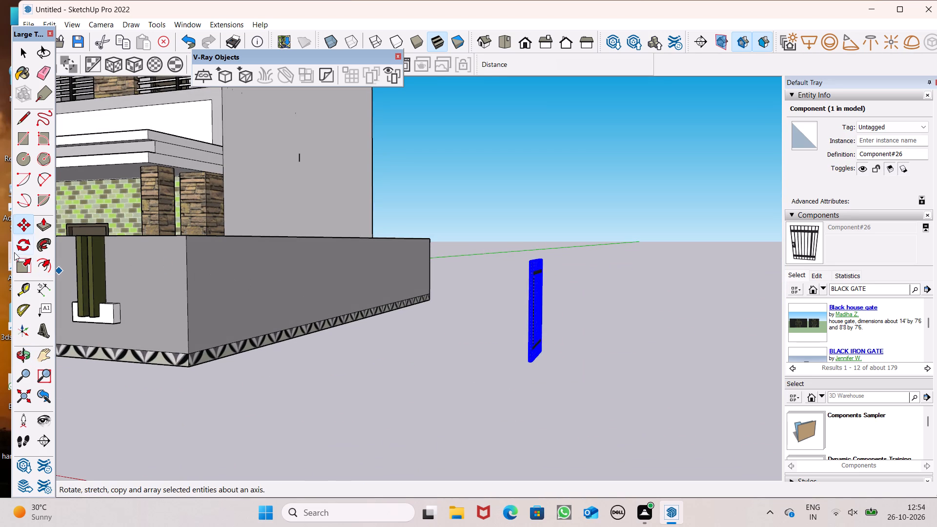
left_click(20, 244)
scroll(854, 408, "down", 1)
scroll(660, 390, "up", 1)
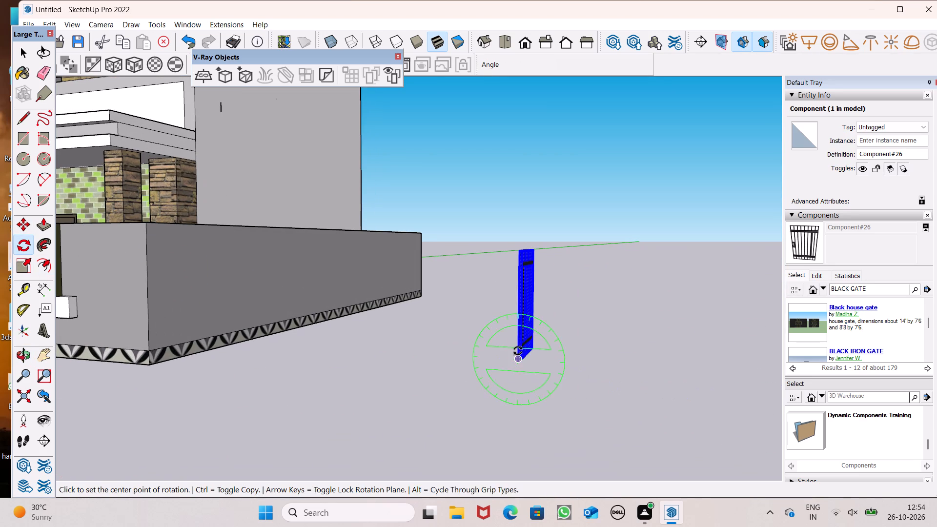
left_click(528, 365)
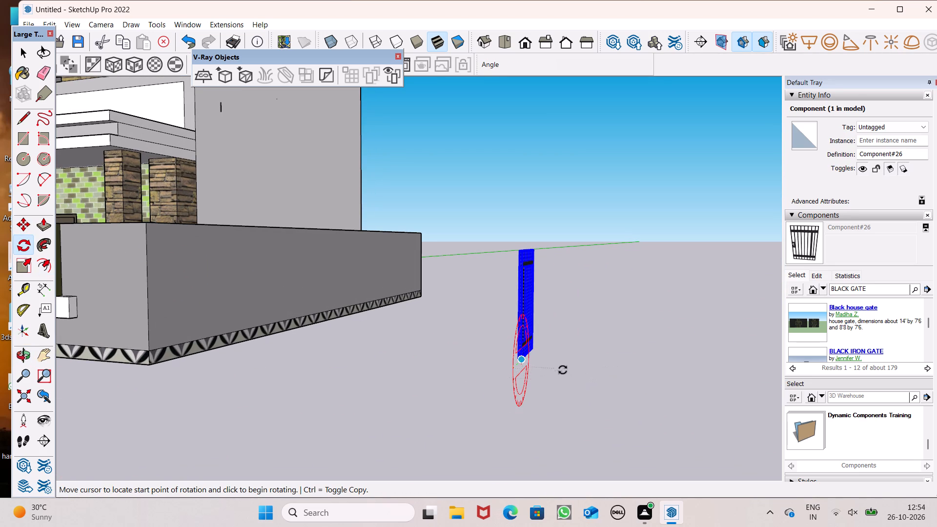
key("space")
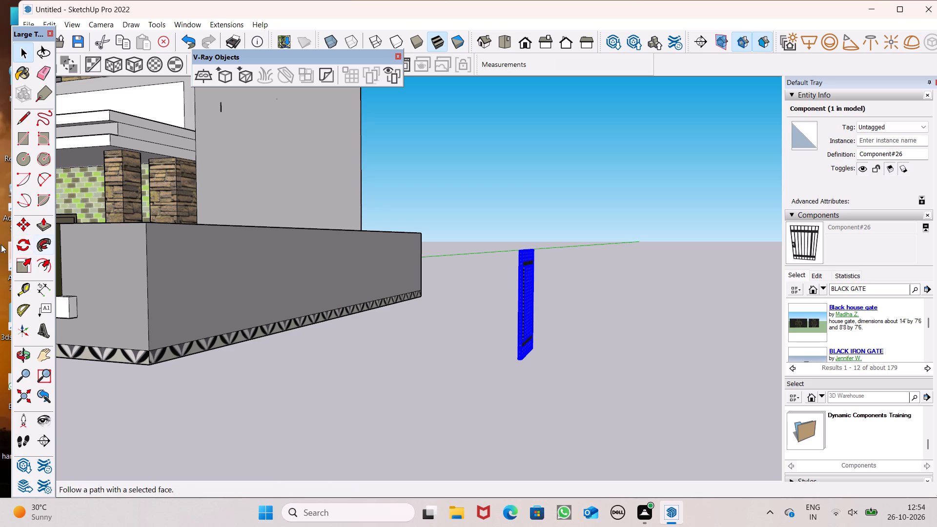
Rotate the gate 90° in the ground plane about its bottom corner so it runs parallel to the house's front.
left_click(22, 240)
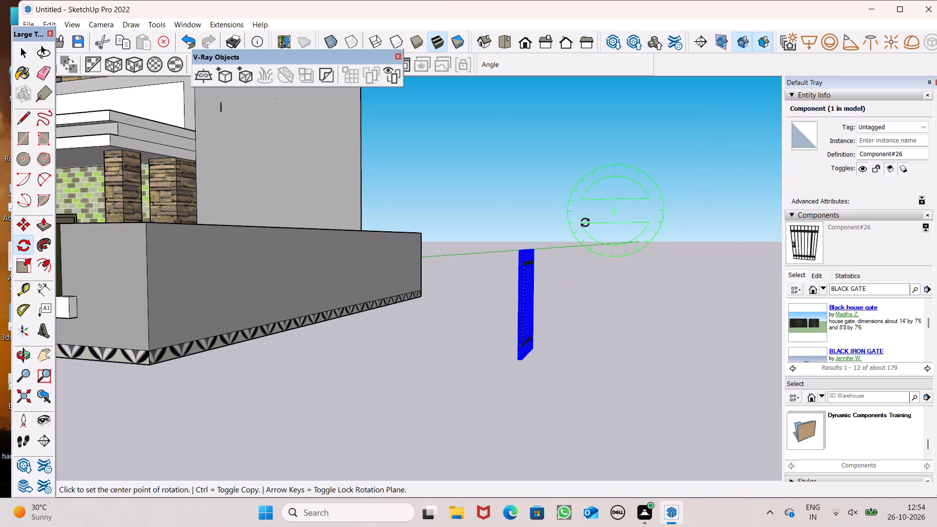
left_click_drag(516, 366, 526, 365)
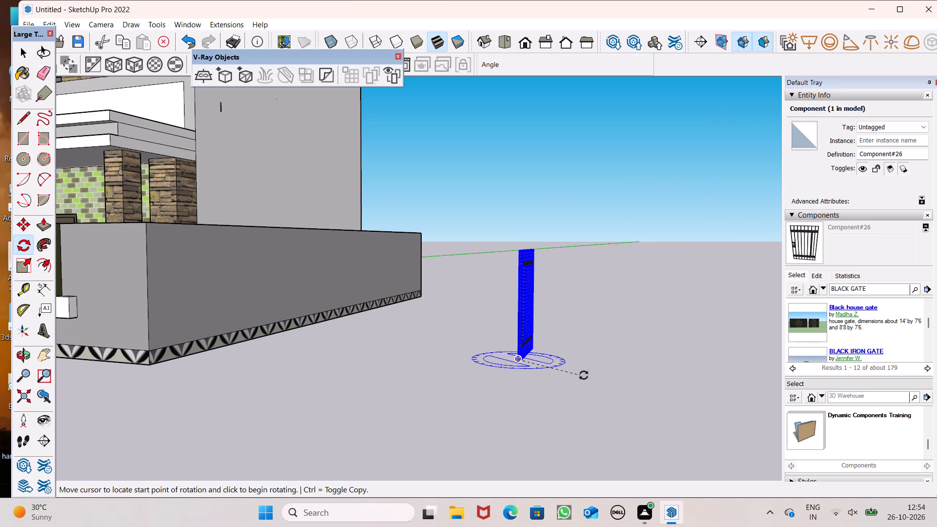
left_click(616, 372)
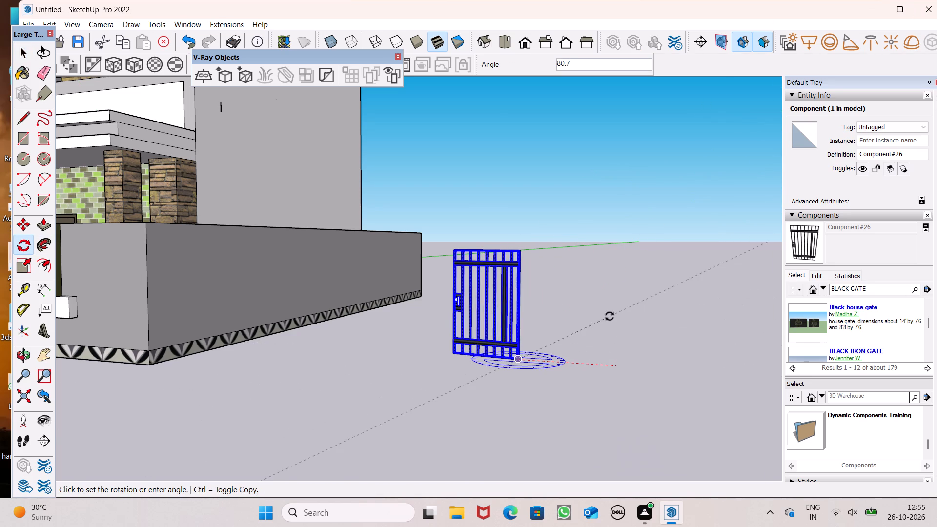
middle_click_drag(594, 315, 514, 399)
scroll(514, 399, "up", 1)
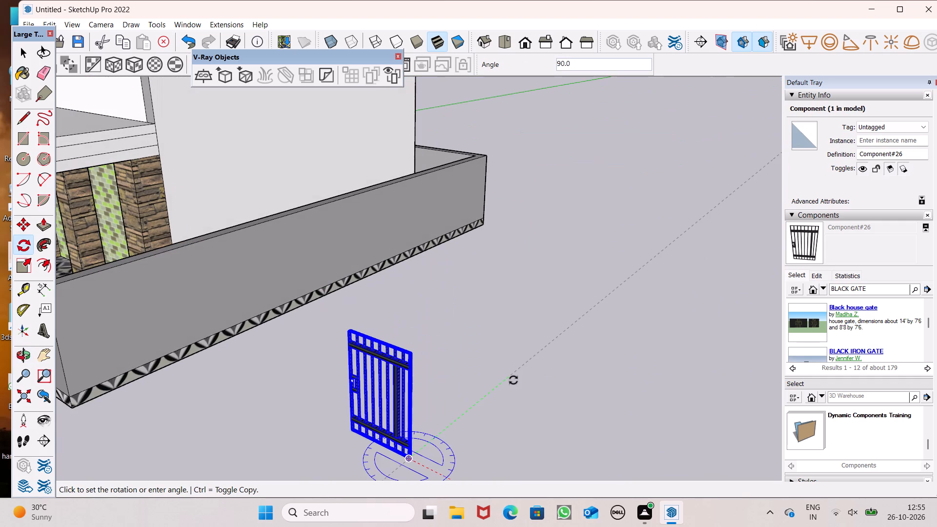
left_click(513, 380)
Copy the gate leaf sideways toward the boundary wall, leaving a gap between the two leaves, and deselect it.
scroll(530, 317, "down", 5)
middle_click_drag(515, 354, 639, 308)
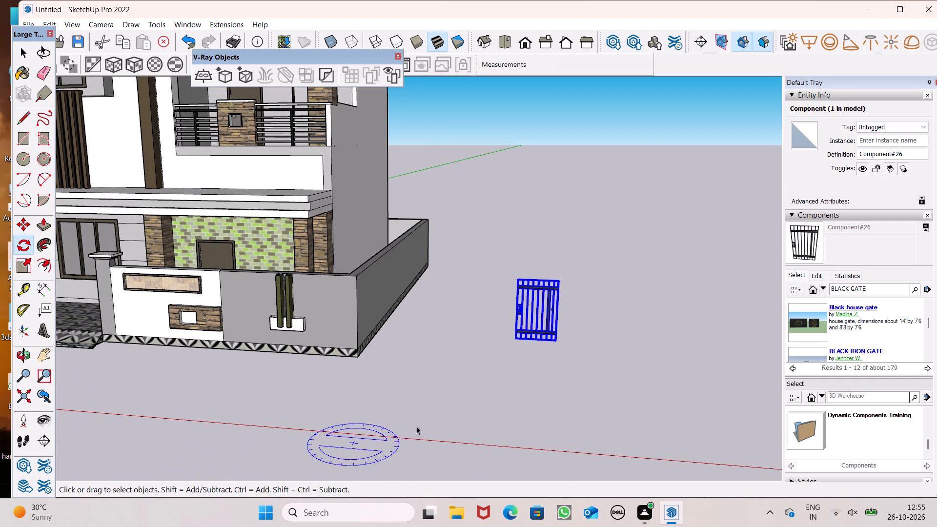
key("space")
key("space")
key("m")
key("Return")
scroll(524, 355, "up", 2)
middle_click_drag(524, 355, 572, 336)
scroll(524, 355, "up", 9)
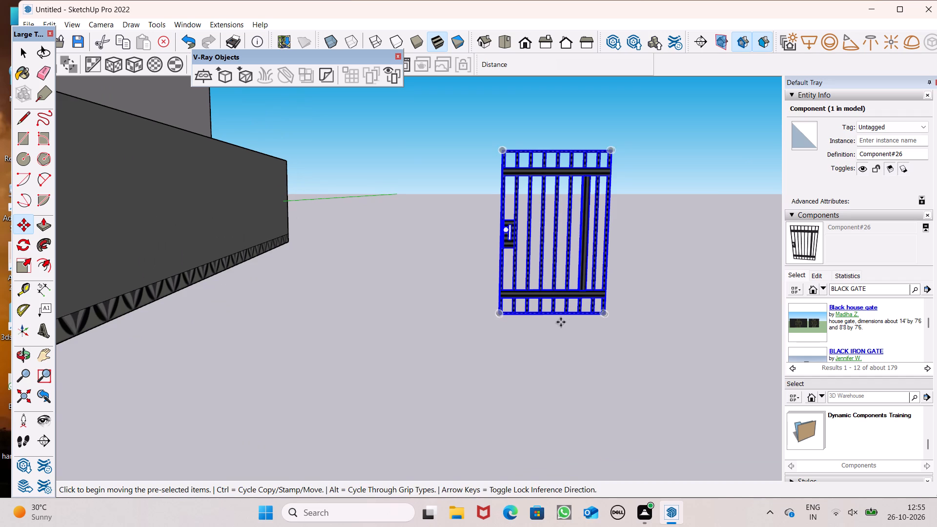
left_click_drag(606, 318, 516, 323)
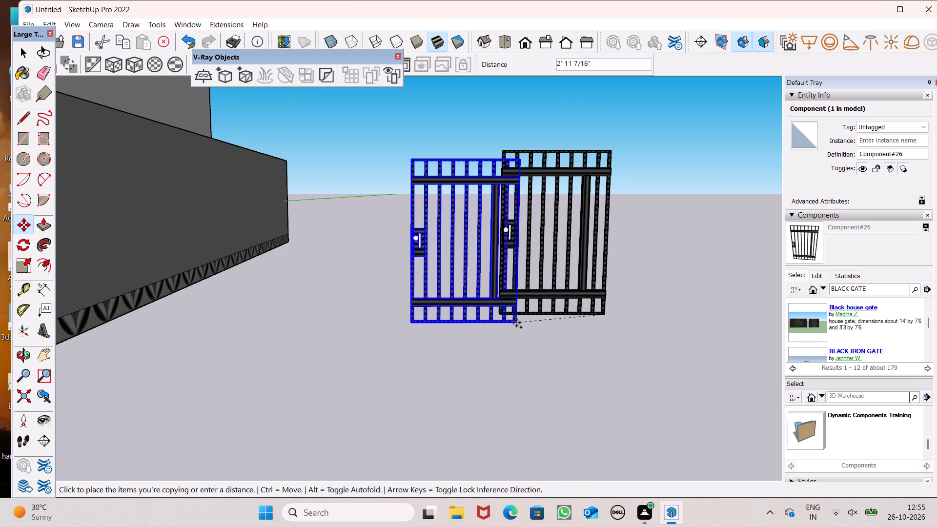
left_click_drag(516, 323, 497, 315)
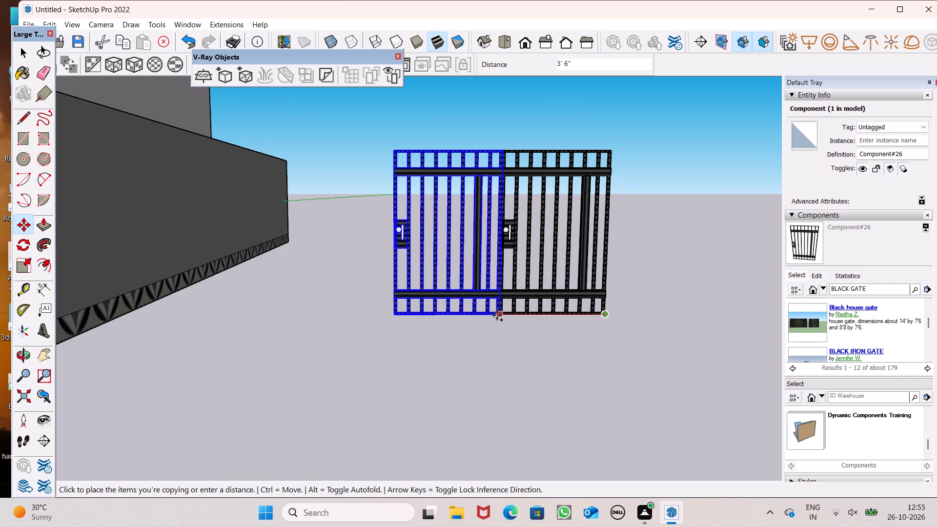
left_click_drag(497, 315, 716, 316)
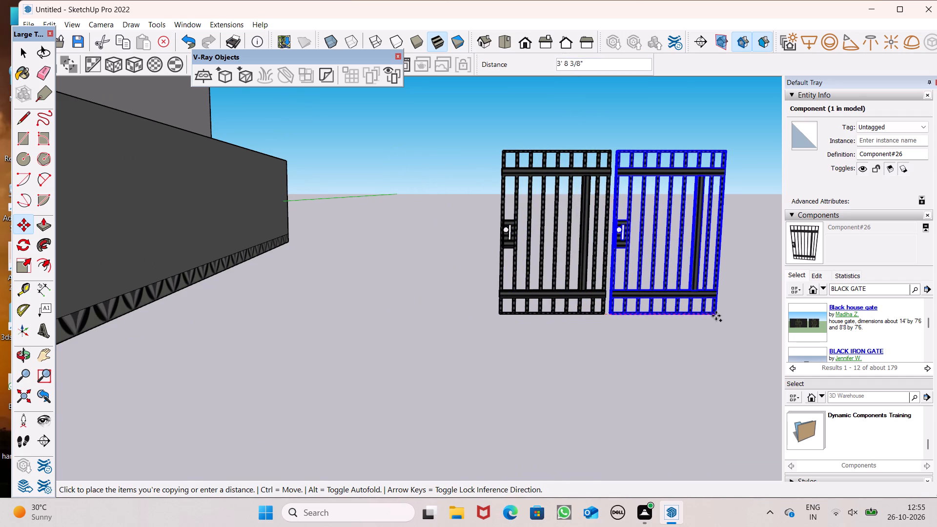
left_click_drag(716, 316, 537, 316)
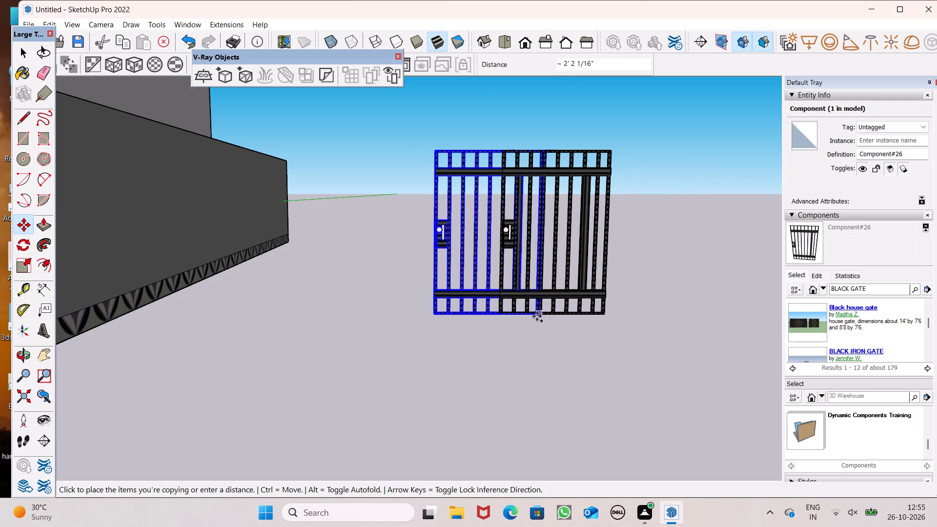
left_click_drag(537, 316, 478, 329)
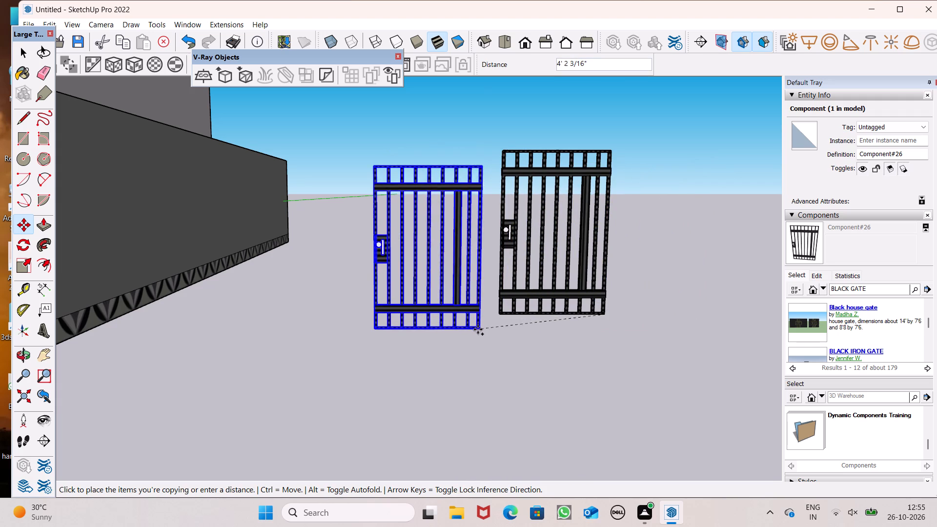
left_click_drag(478, 329, 450, 329)
key("space")
left_click(485, 362)
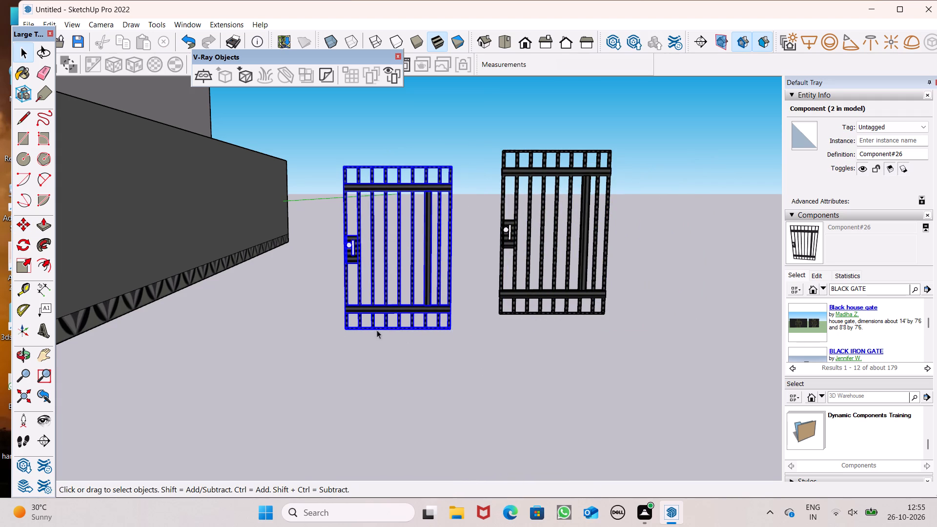
scroll(365, 327, "down", 1)
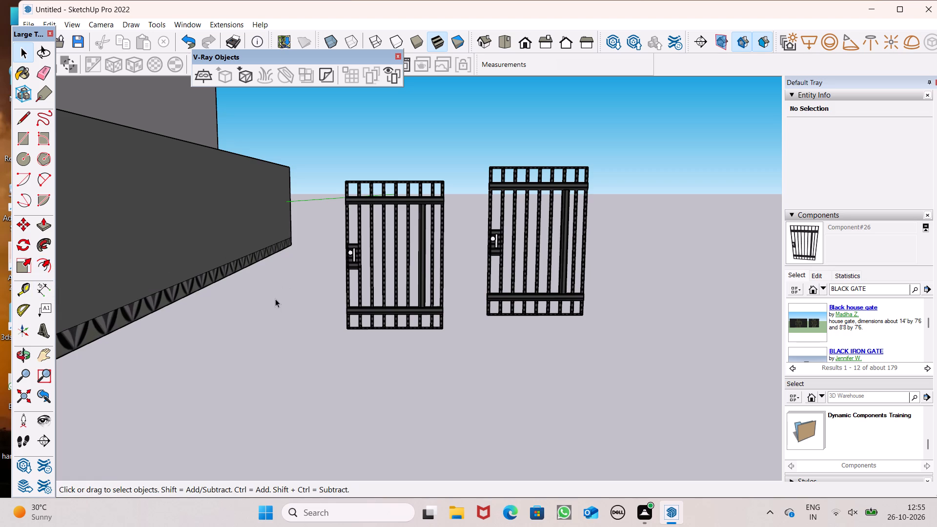
middle_click_drag(447, 324, 401, 343)
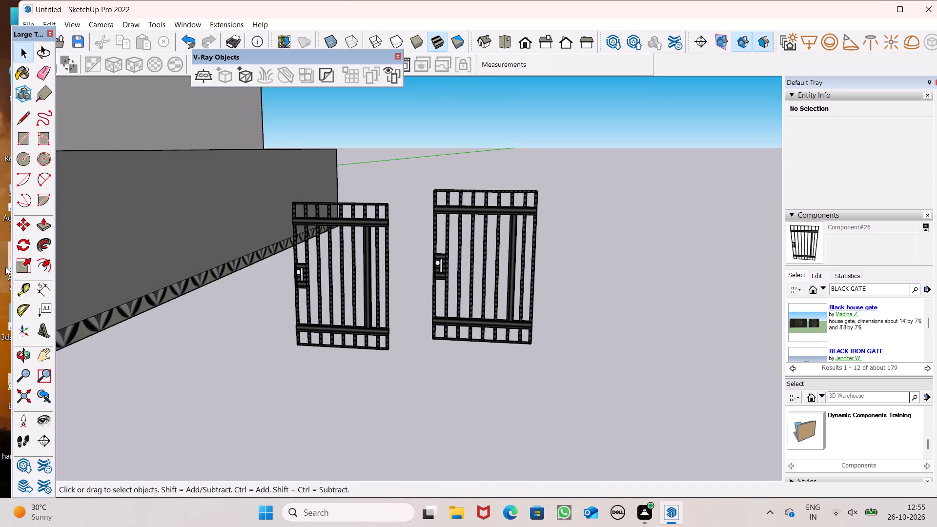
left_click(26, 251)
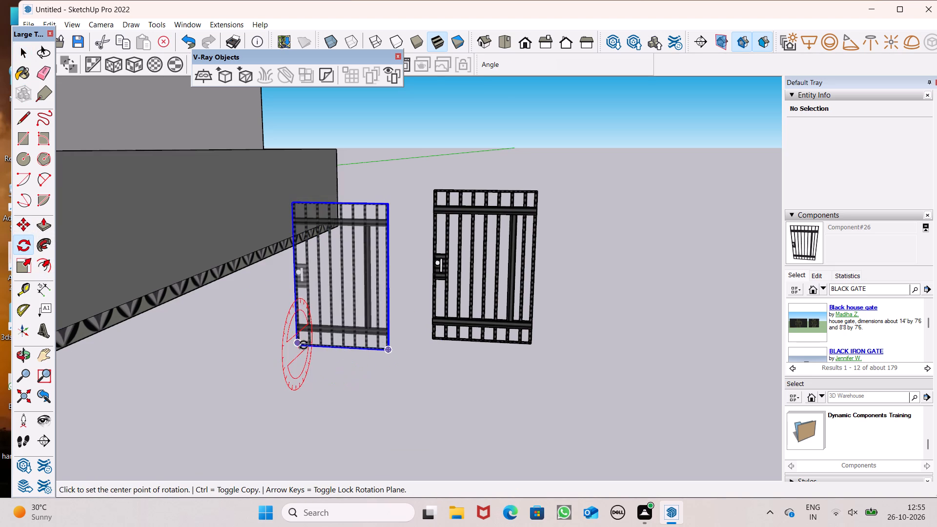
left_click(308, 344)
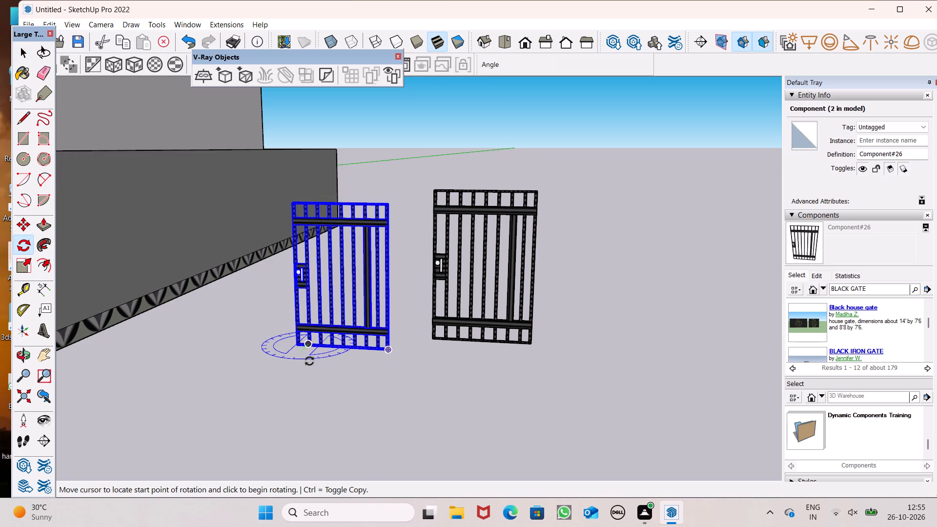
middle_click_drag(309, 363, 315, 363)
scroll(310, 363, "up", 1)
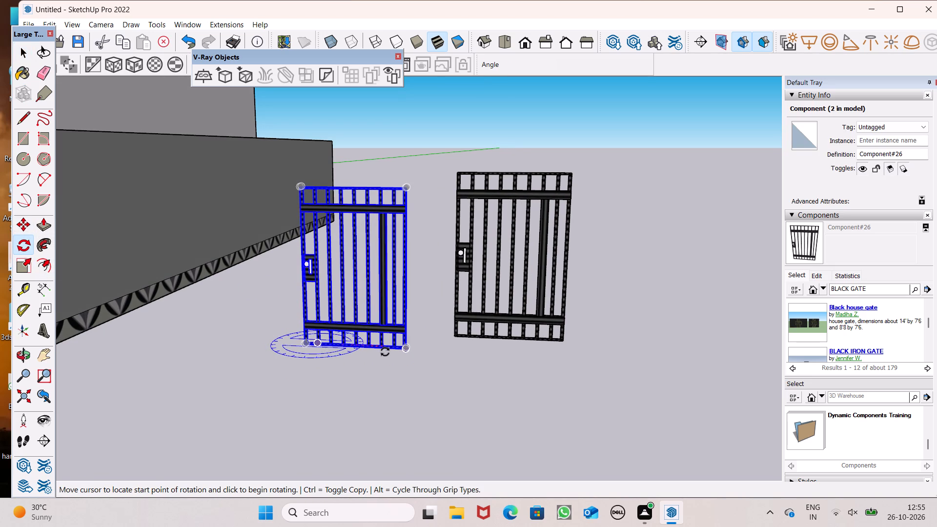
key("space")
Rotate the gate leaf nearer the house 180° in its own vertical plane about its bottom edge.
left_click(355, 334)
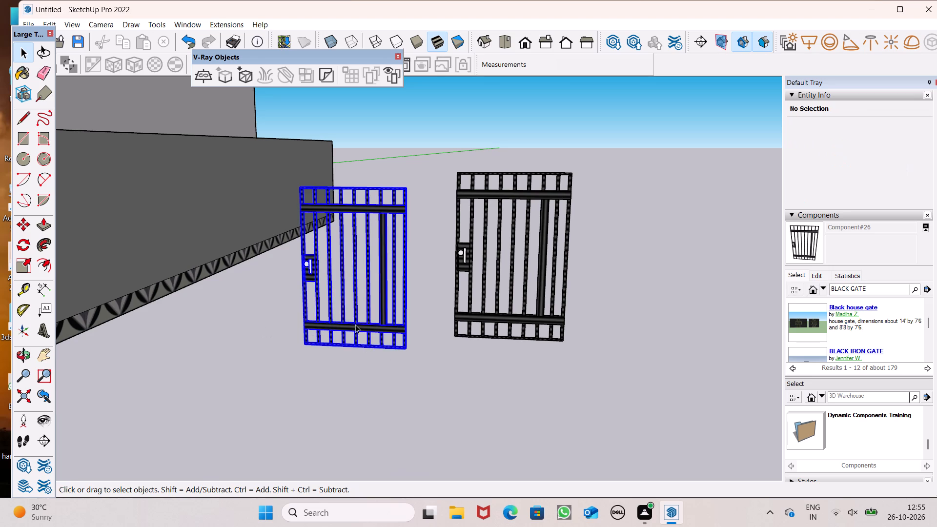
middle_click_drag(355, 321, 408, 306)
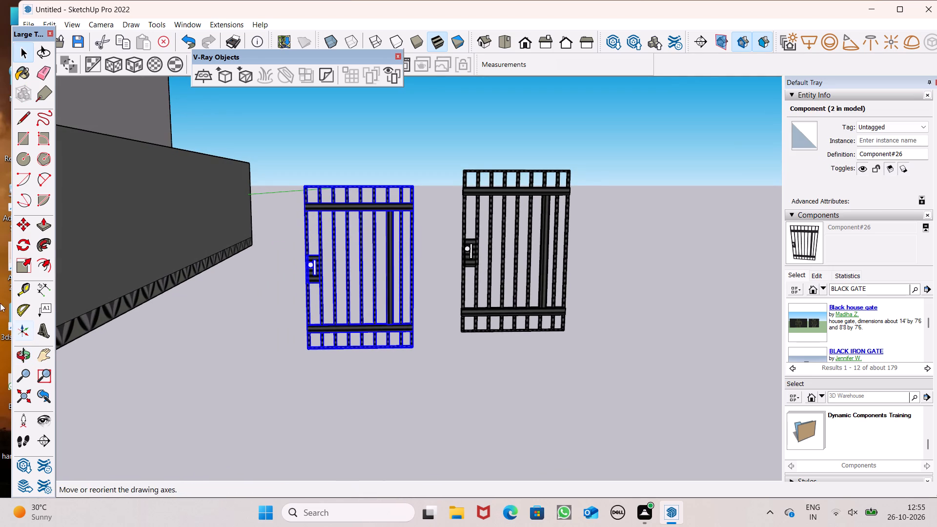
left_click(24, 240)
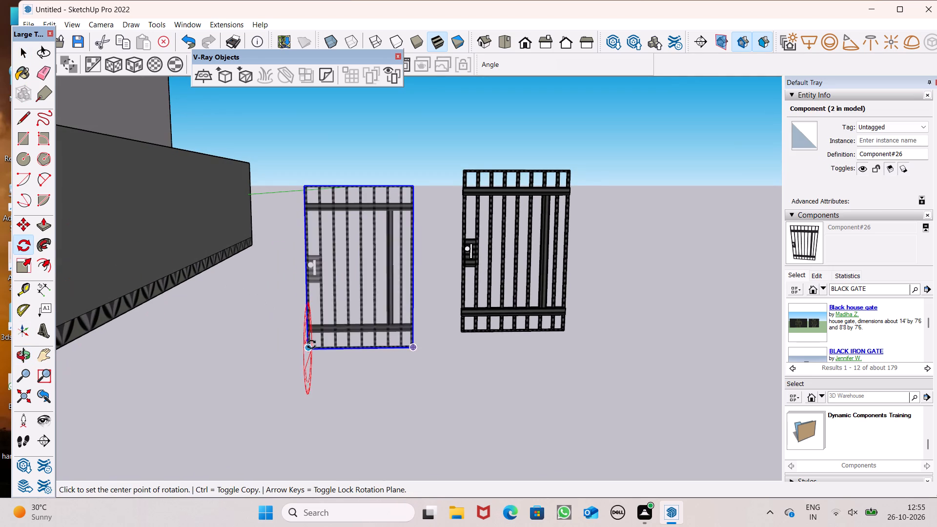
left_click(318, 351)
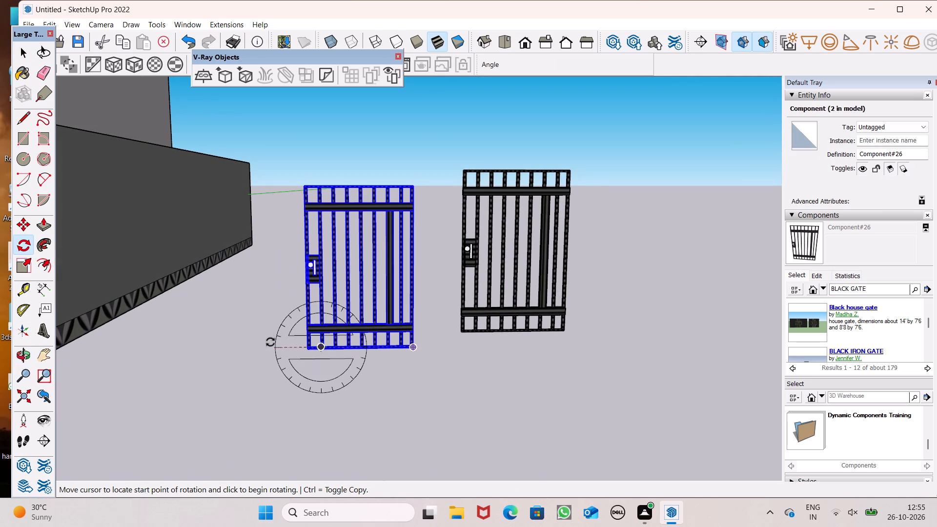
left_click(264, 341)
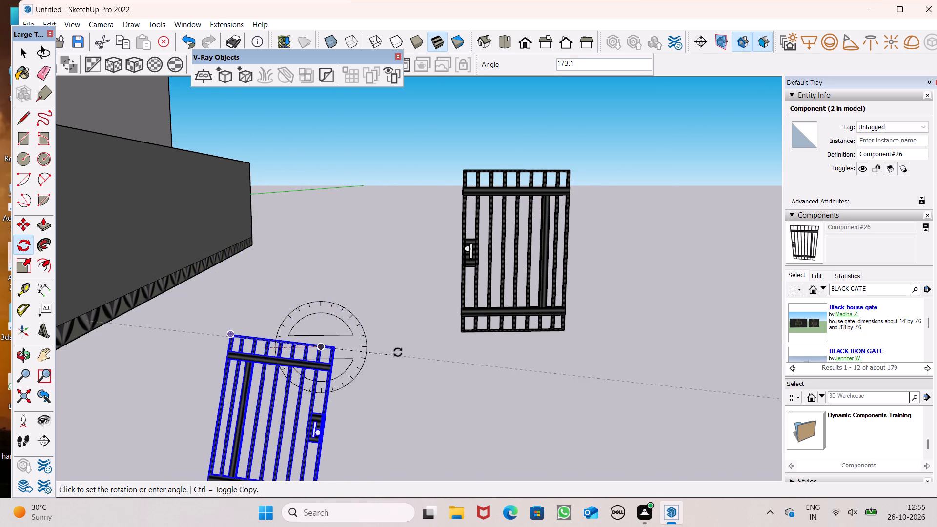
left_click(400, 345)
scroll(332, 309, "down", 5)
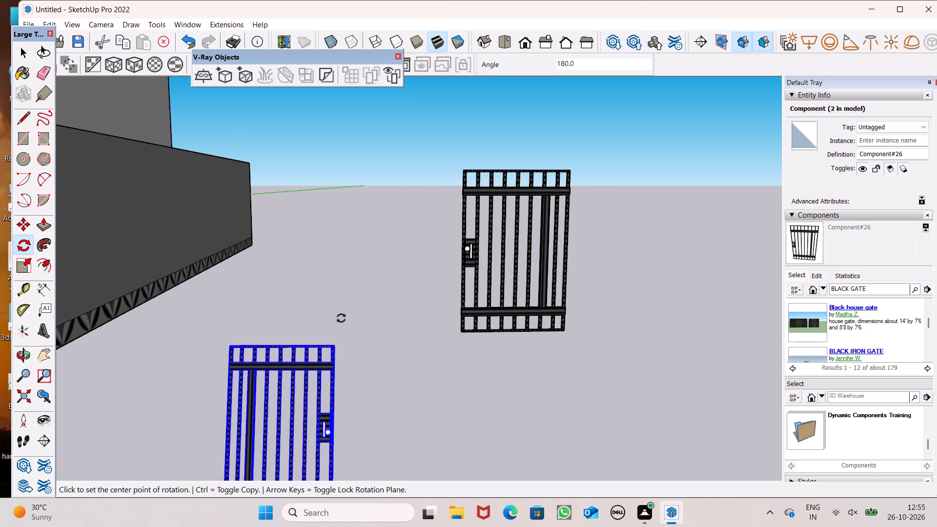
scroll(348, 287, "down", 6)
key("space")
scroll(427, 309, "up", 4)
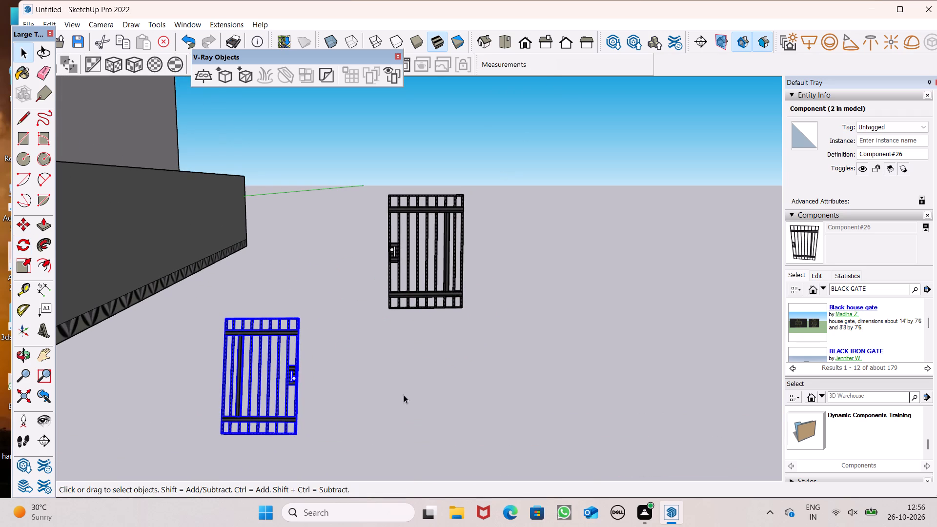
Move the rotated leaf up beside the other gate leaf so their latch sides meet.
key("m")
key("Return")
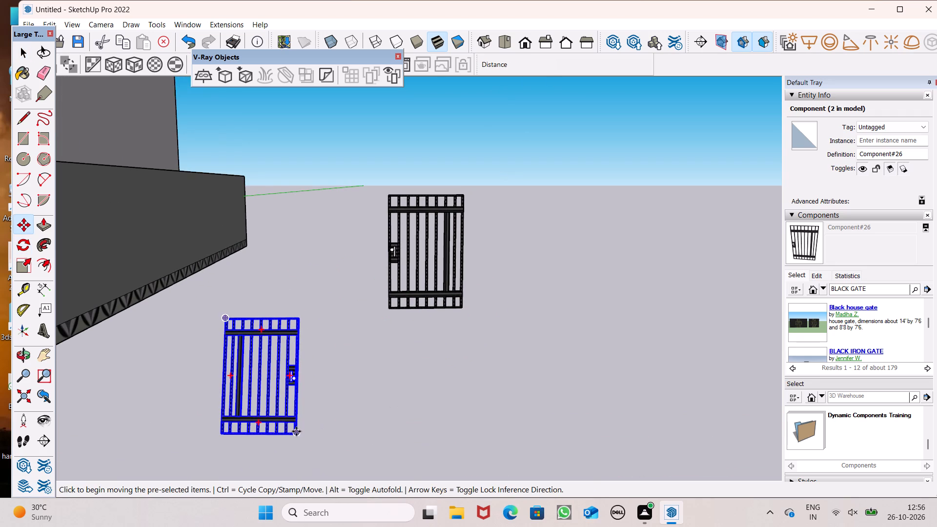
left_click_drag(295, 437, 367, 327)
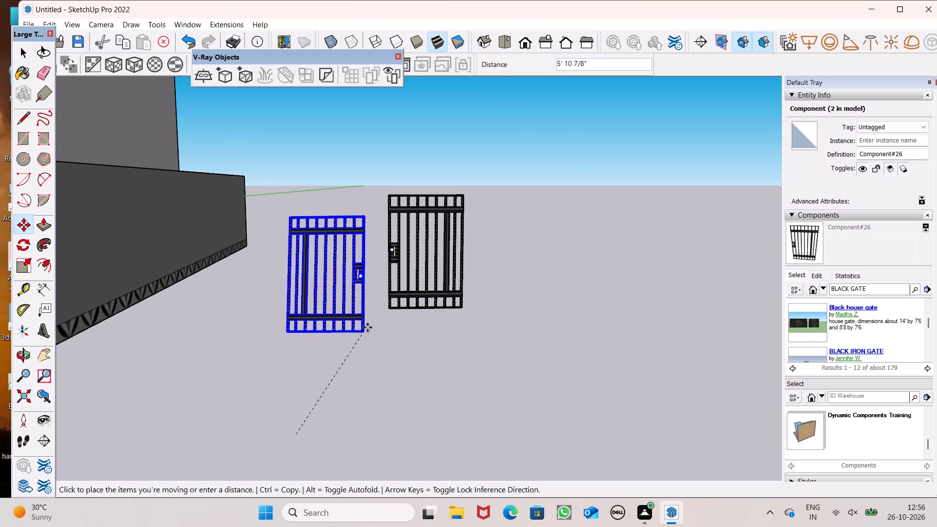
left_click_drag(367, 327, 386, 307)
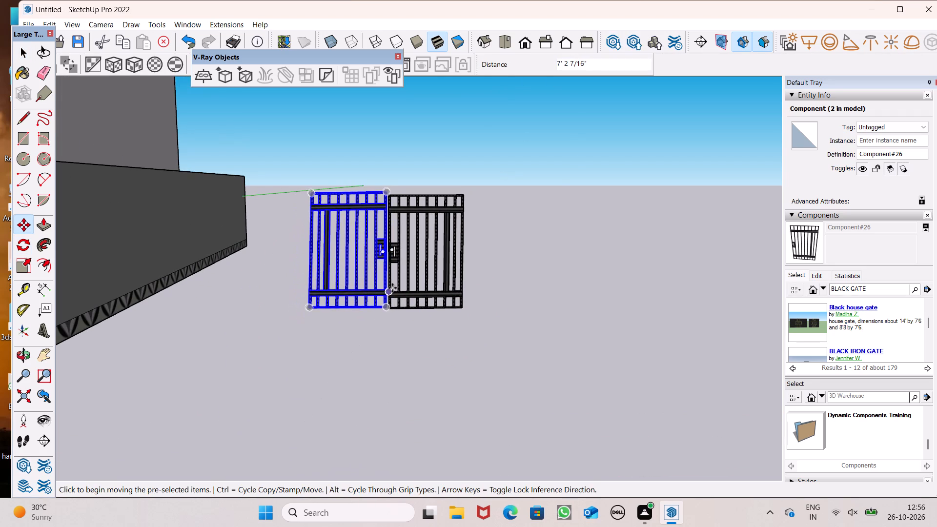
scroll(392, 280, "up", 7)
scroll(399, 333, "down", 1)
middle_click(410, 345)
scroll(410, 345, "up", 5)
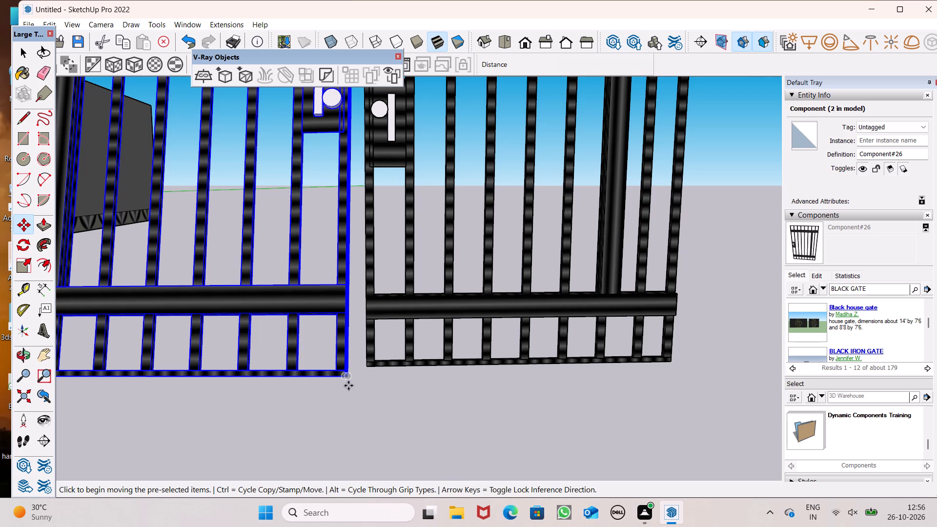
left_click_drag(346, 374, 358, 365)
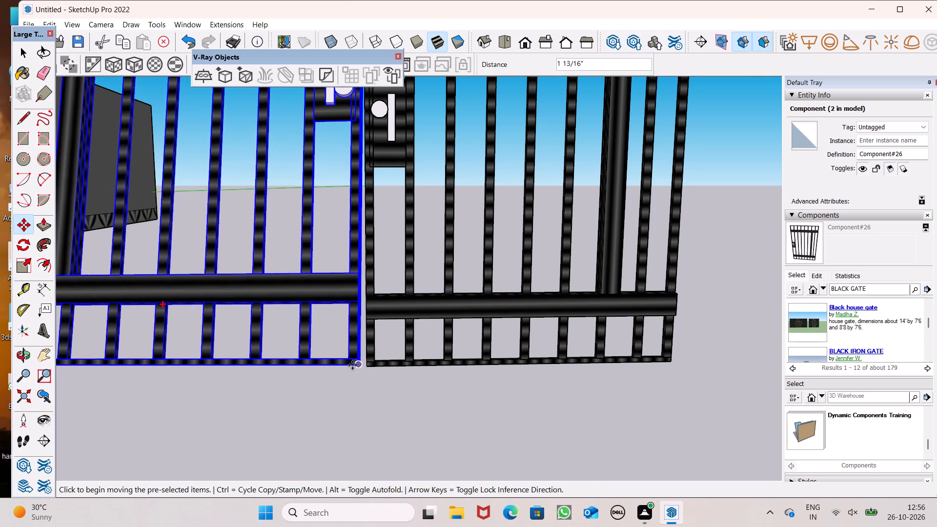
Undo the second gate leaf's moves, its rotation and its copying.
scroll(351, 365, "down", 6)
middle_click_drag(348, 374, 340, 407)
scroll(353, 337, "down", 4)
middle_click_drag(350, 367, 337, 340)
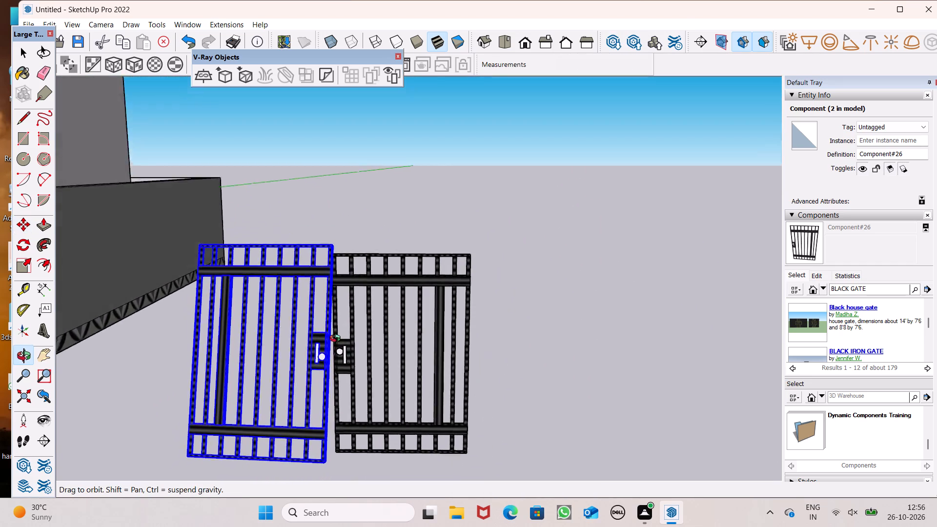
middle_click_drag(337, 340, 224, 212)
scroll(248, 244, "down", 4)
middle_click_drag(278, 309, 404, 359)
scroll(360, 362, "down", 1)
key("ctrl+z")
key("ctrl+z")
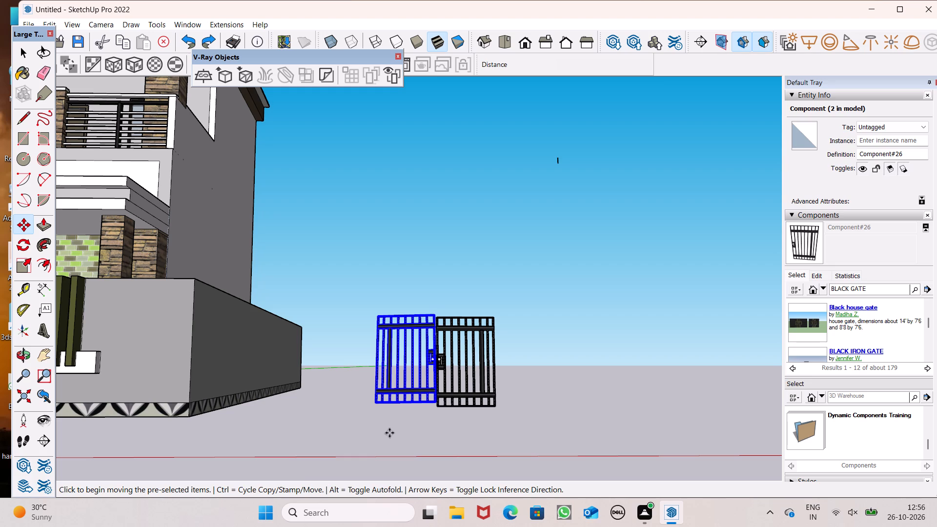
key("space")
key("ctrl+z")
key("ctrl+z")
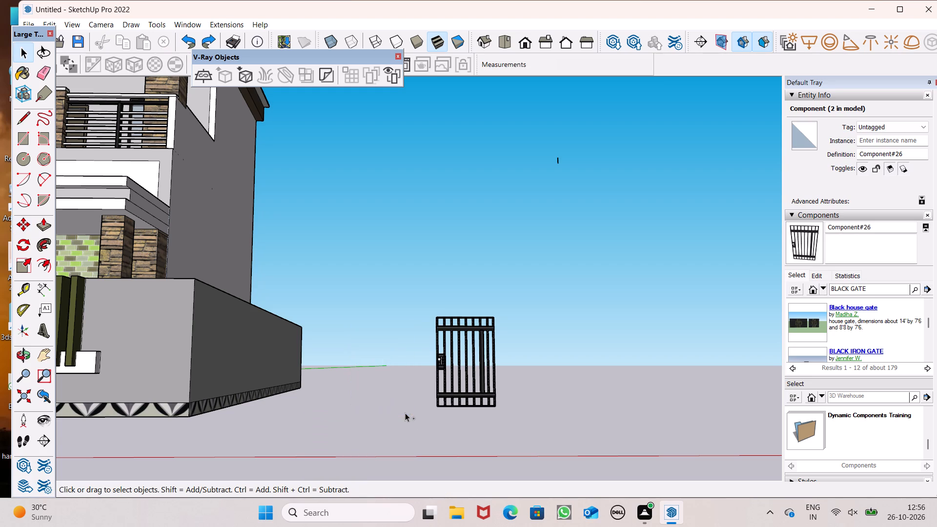
Copy the remaining gate leaf a short way toward the house and down, then deselect the copy.
scroll(404, 394, "down", 2)
left_click(431, 386)
key("m")
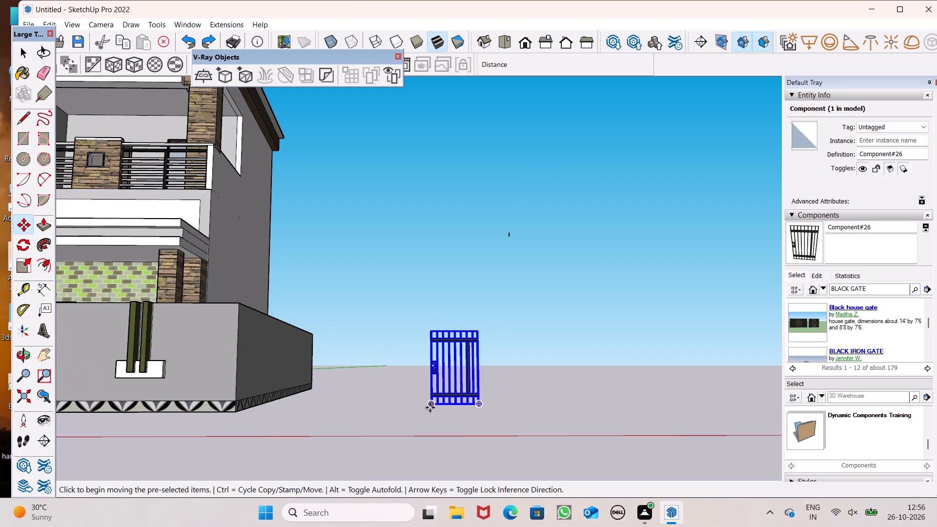
key("Return")
left_click_drag(475, 402, 519, 405)
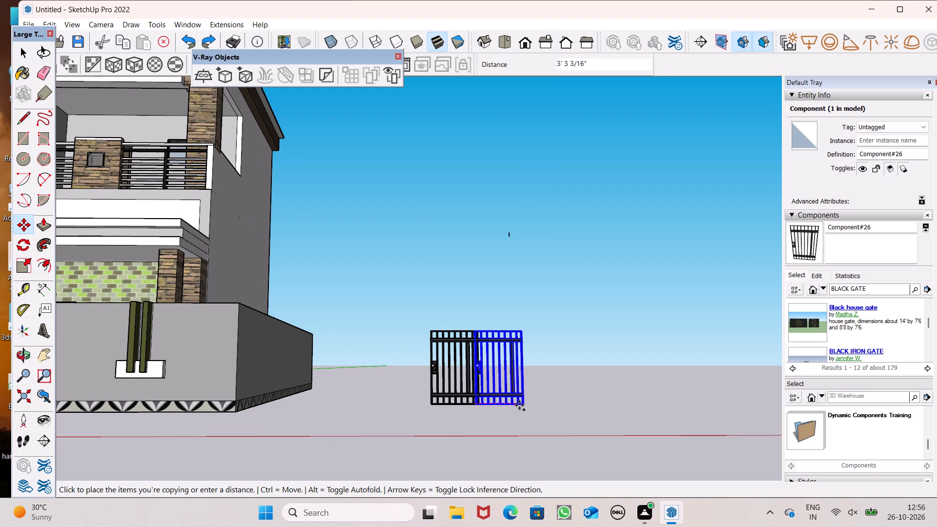
left_click_drag(519, 405, 434, 429)
key("space")
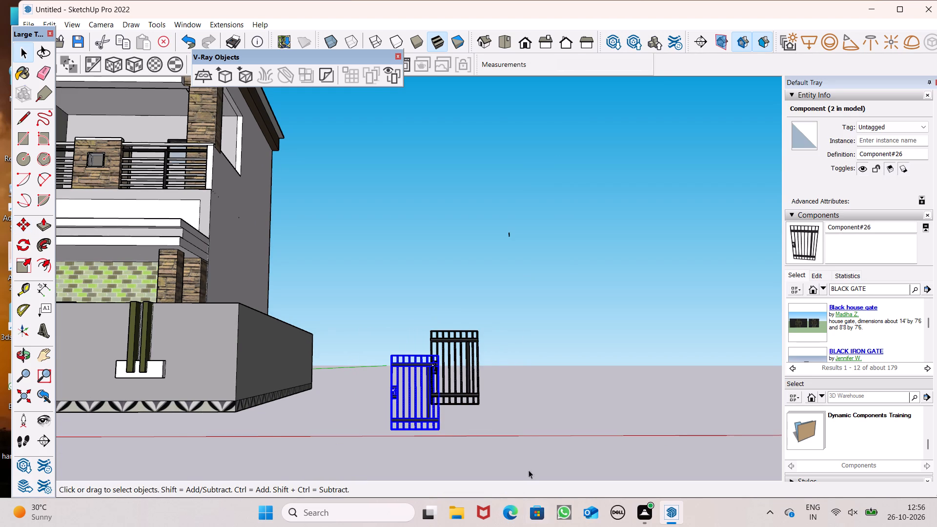
left_click(517, 430)
scroll(499, 442, "up", 5)
middle_click_drag(487, 432, 369, 441)
scroll(369, 441, "up", 1)
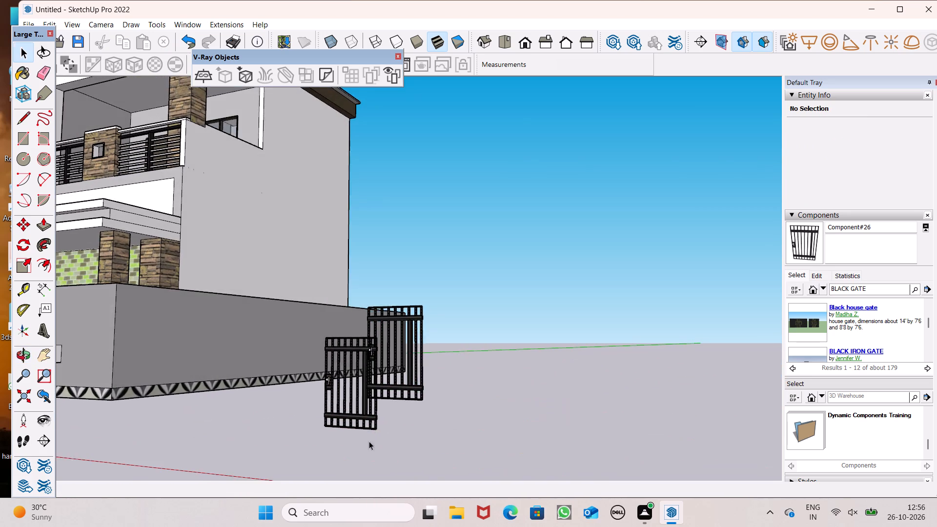
Move the copied leaf about 3' 11" toward the house, clear of the original leaf, and deselect it.
left_click(345, 411)
middle_click_drag(469, 446, 590, 452)
scroll(589, 452, "up", 1)
key("m")
key("Return")
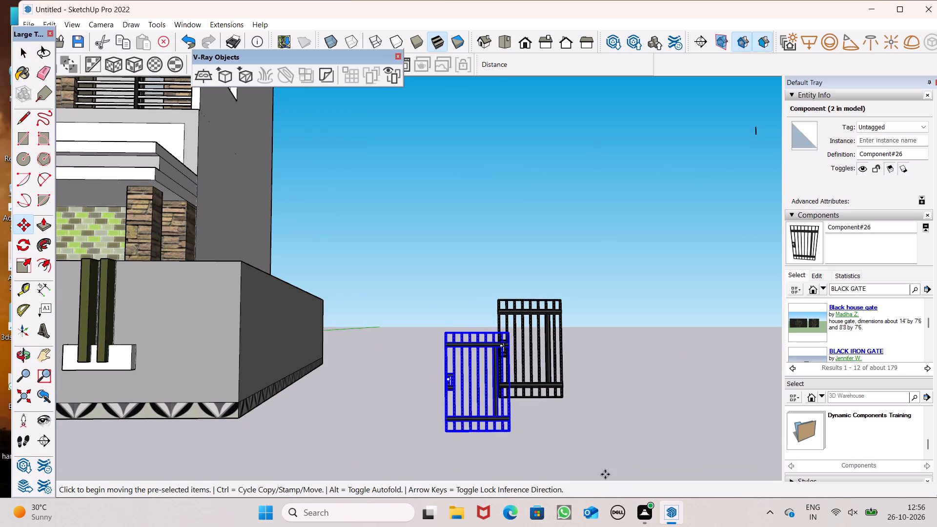
left_click_drag(512, 430, 441, 407)
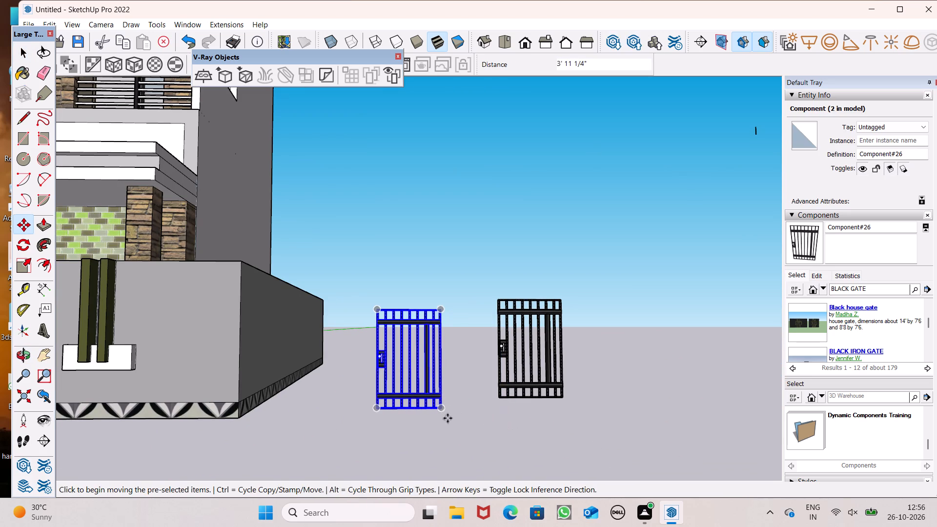
key("space")
left_click(448, 418)
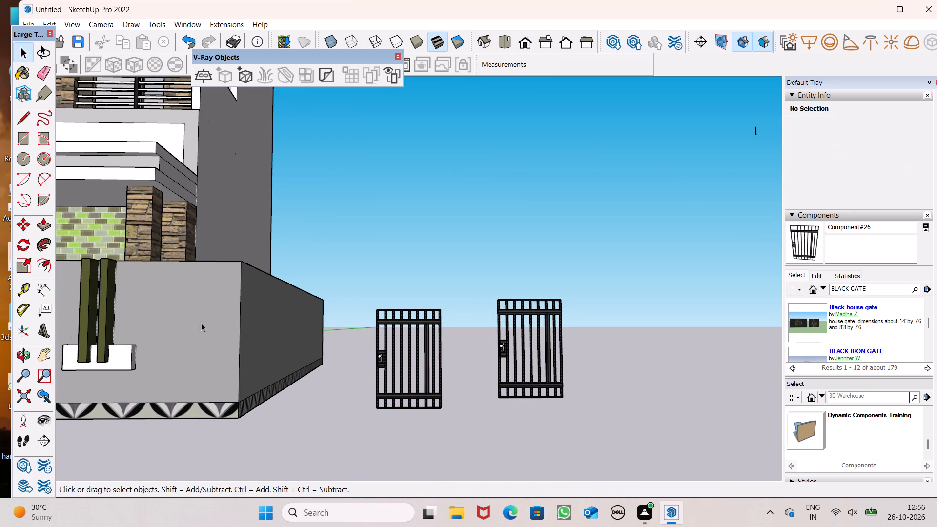
Rotate the copied gate leaf 180° in its vertical plane about a point on its bottom edge.
left_click(444, 379)
left_click(428, 383)
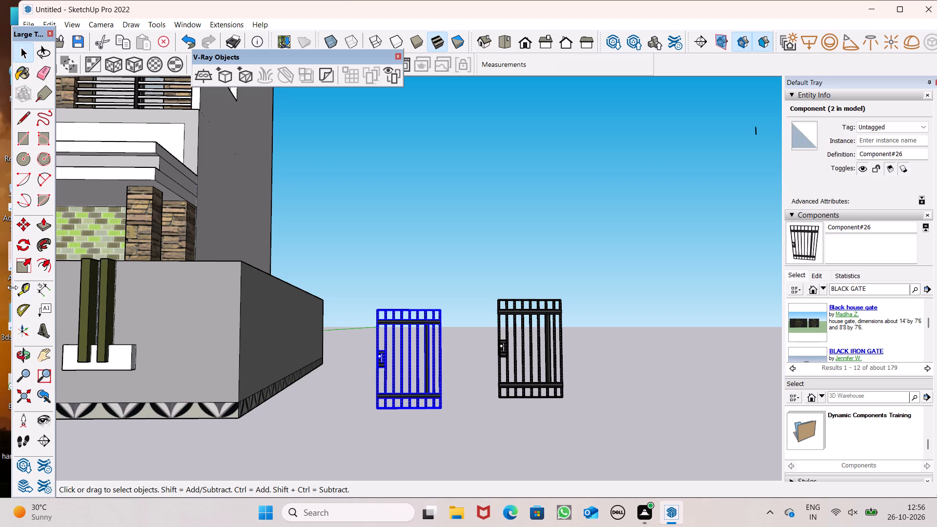
left_click(19, 249)
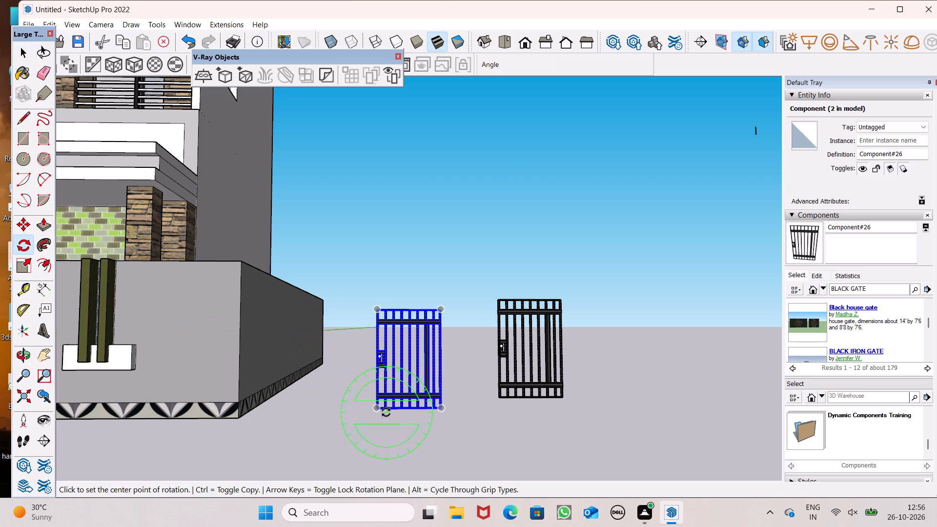
left_click(396, 406)
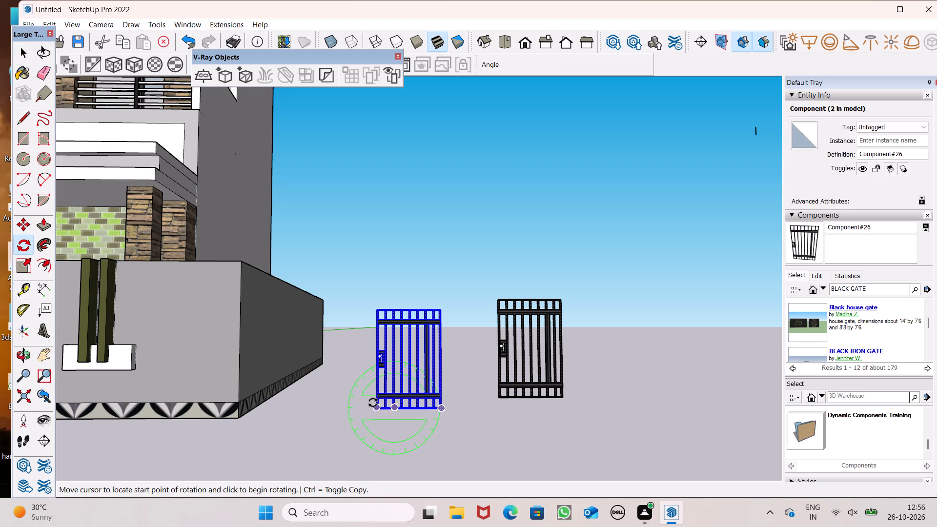
left_click(359, 403)
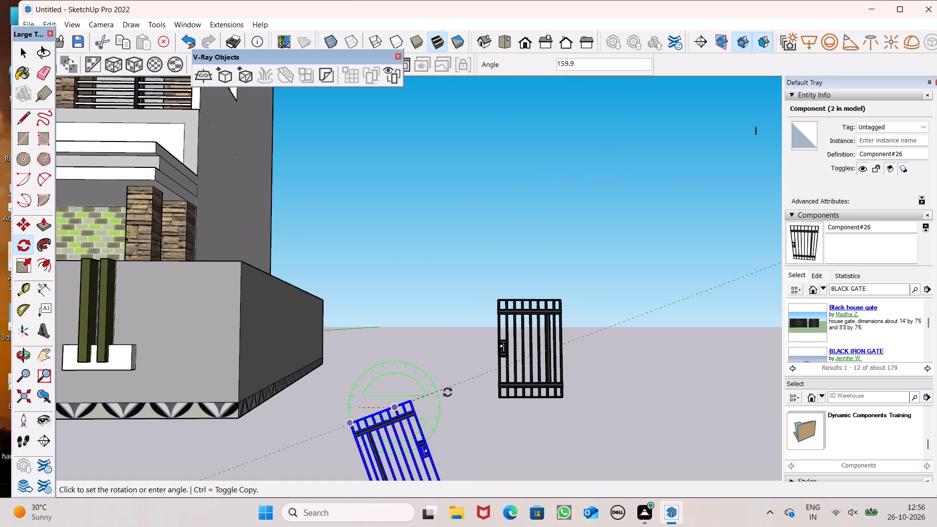
left_click(453, 404)
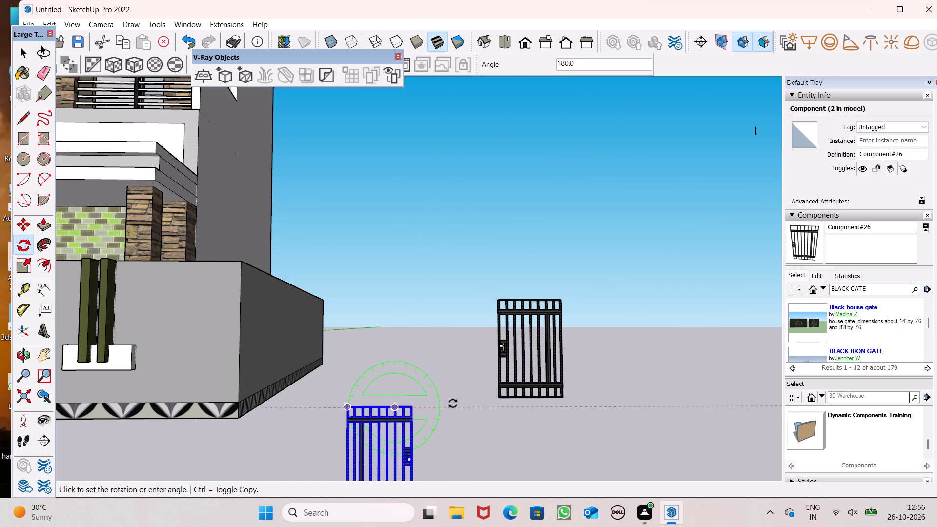
scroll(356, 319, "down", 3)
key("space")
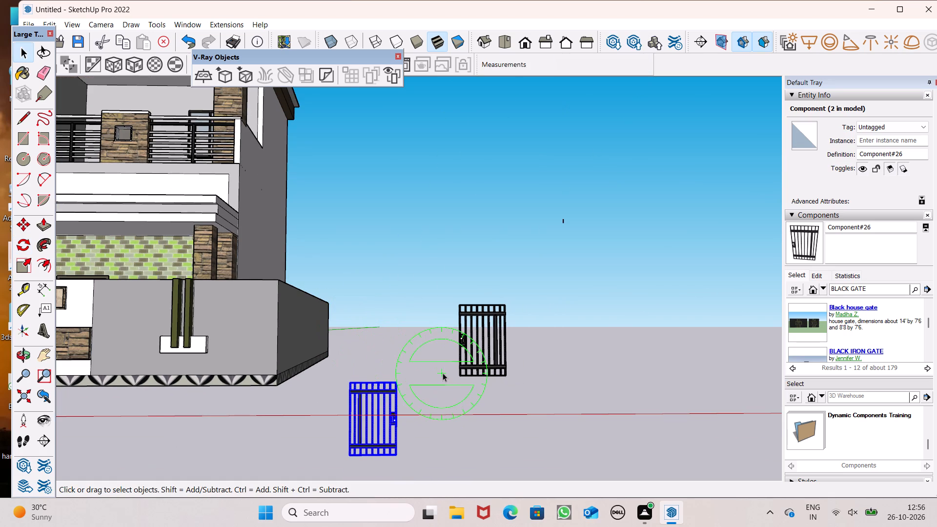
Move the rotated gate leaf about 7' 6 5/8" up beside the original leaf, bringing their latch sides together.
key("m")
key("Return")
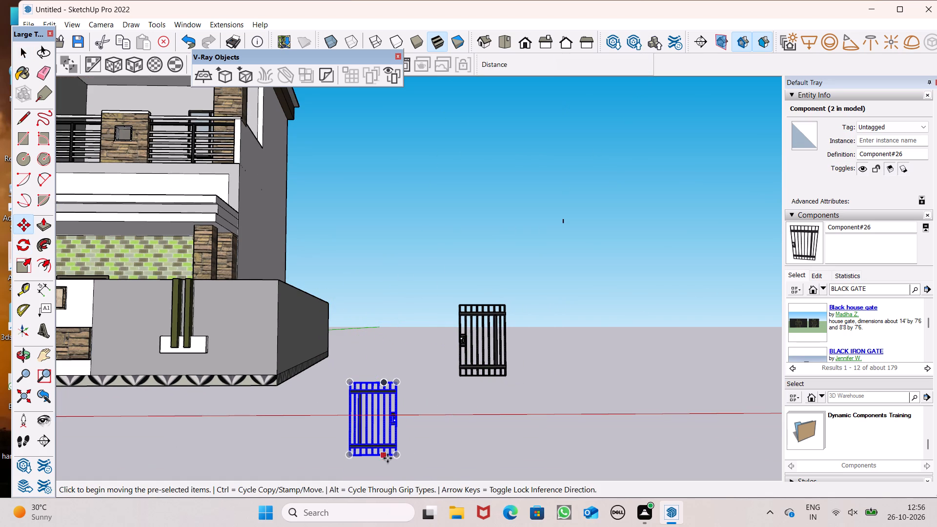
left_click_drag(396, 458, 451, 380)
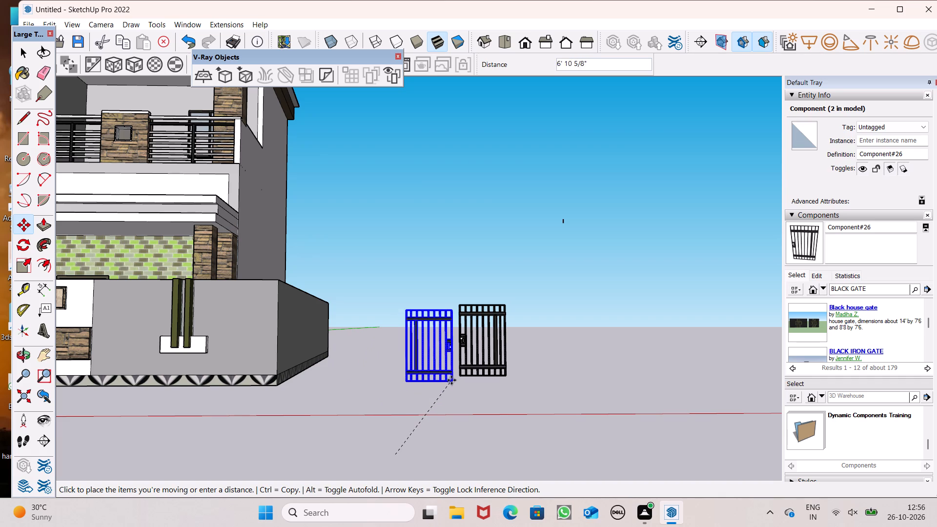
left_click_drag(451, 380, 460, 372)
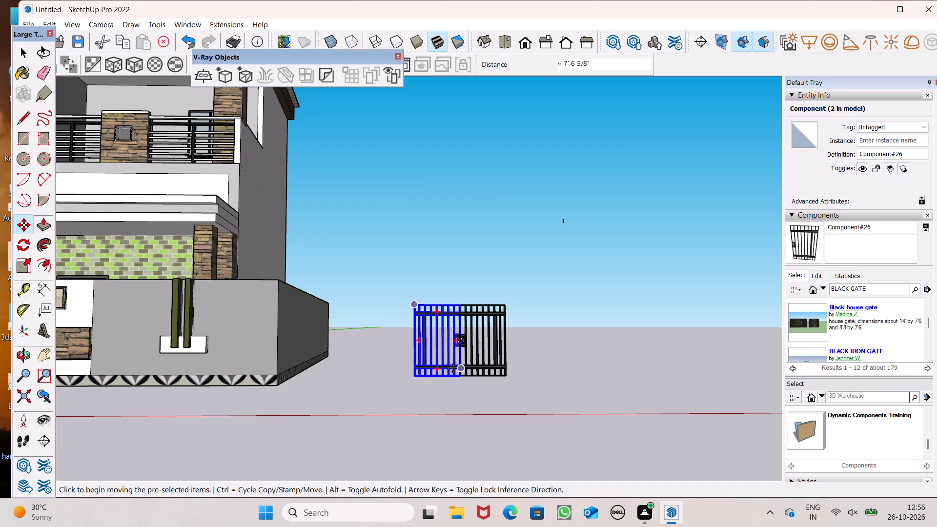
Shift the rotated leaf about 1 1/16" back toward the house so its end bar stands beside the other leaf's end bar.
scroll(454, 349, "up", 6)
scroll(502, 378, "up", 1)
middle_click_drag(501, 378, 475, 400)
scroll(467, 407, "up", 10)
scroll(462, 416, "down", 1)
scroll(462, 416, "up", 17)
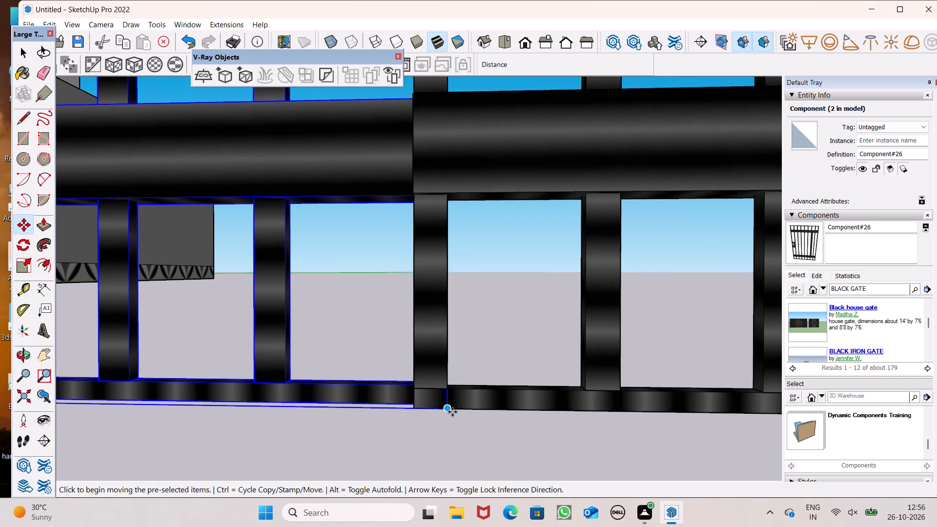
left_click_drag(448, 411, 414, 416)
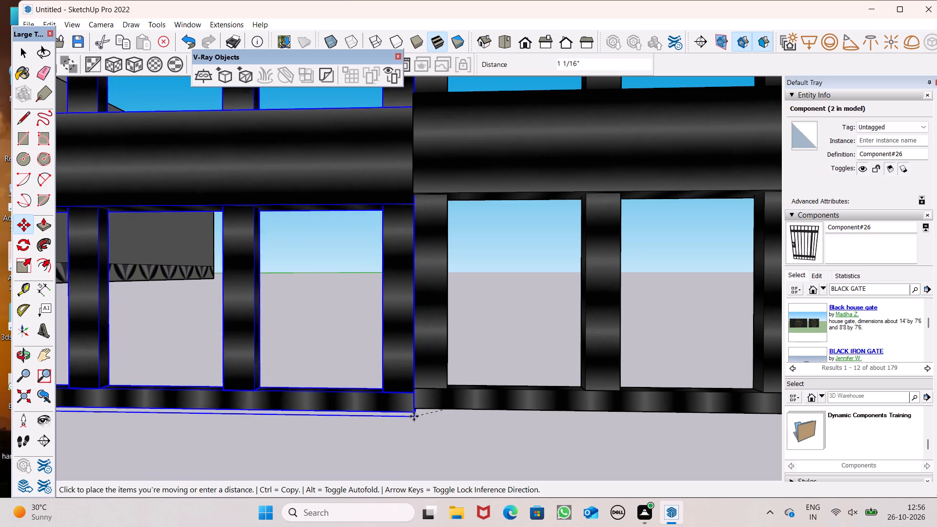
left_click_drag(414, 416, 414, 414)
Move the rotated leaf about 1/2" along the green axis to bring its bottom rail in line with the other leaf's.
scroll(367, 394, "up", 9)
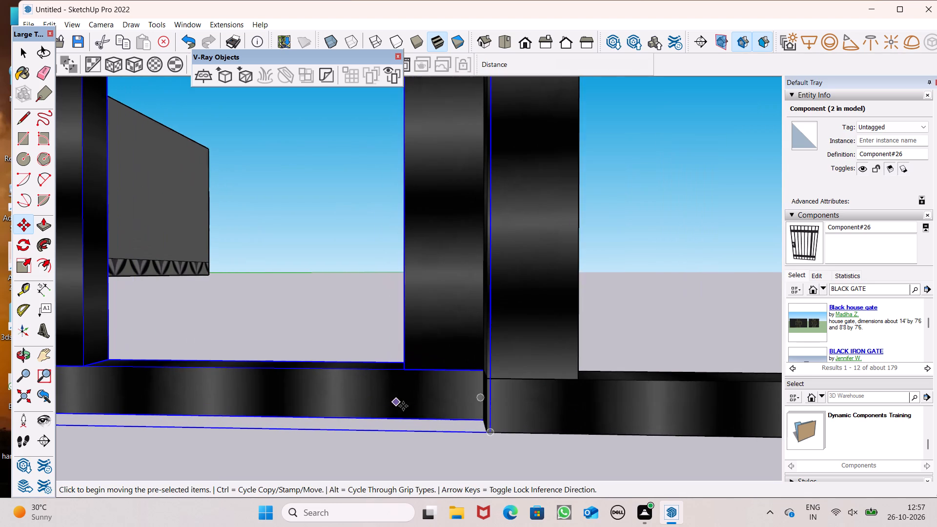
scroll(478, 428, "up", 5)
middle_click_drag(502, 445, 510, 428)
scroll(509, 430, "up", 1)
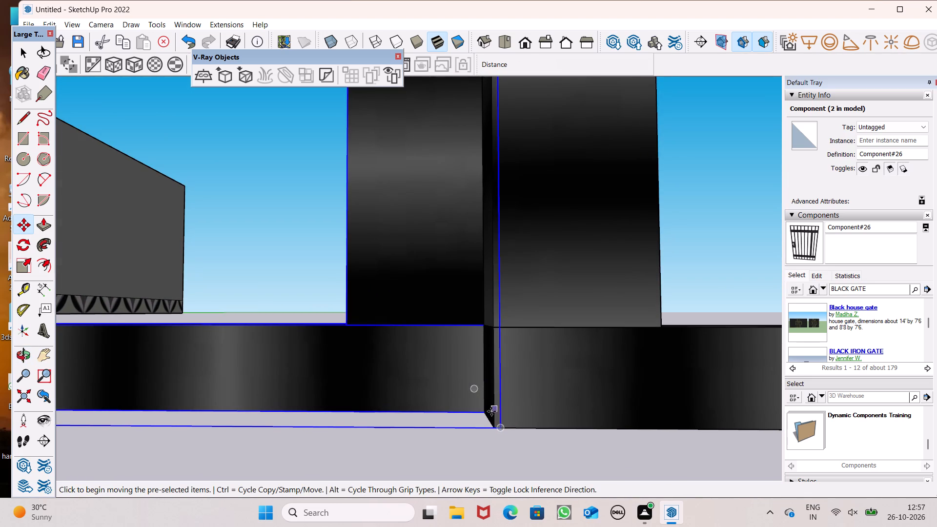
left_click_drag(482, 413, 486, 427)
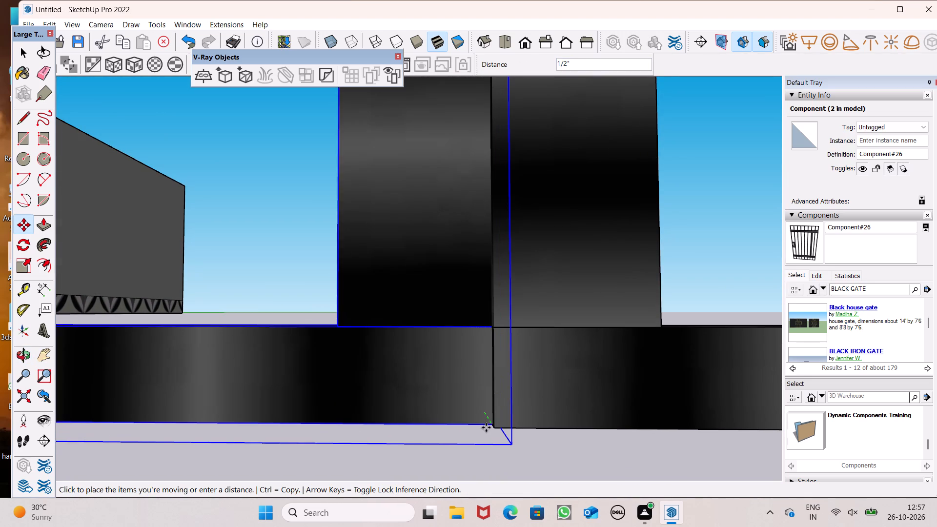
left_click_drag(486, 427, 488, 430)
Move the rotated leaf a further 1/16" along the green axis to make the bottom rails flush, and deselect it.
scroll(427, 391, "down", 5)
middle_click_drag(486, 415, 389, 426)
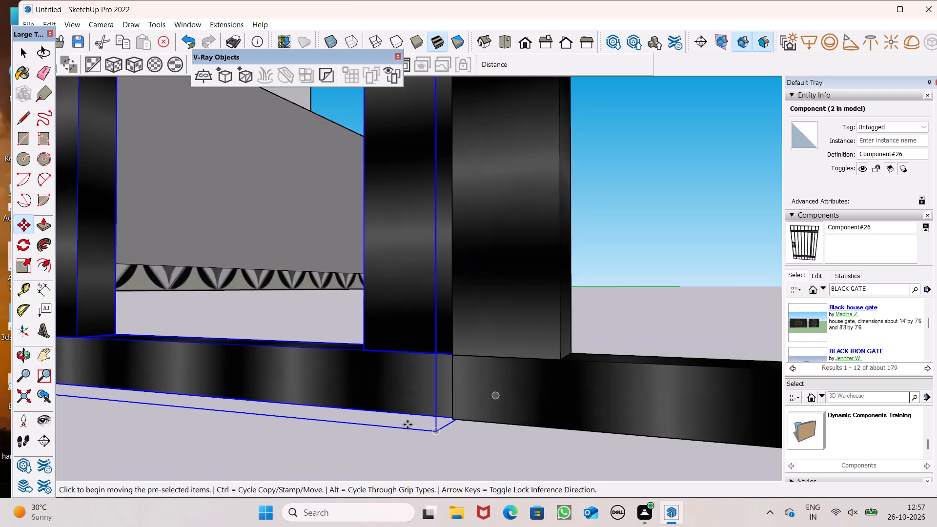
scroll(429, 428, "up", 8)
middle_click_drag(473, 426, 551, 459)
scroll(504, 425, "up", 8)
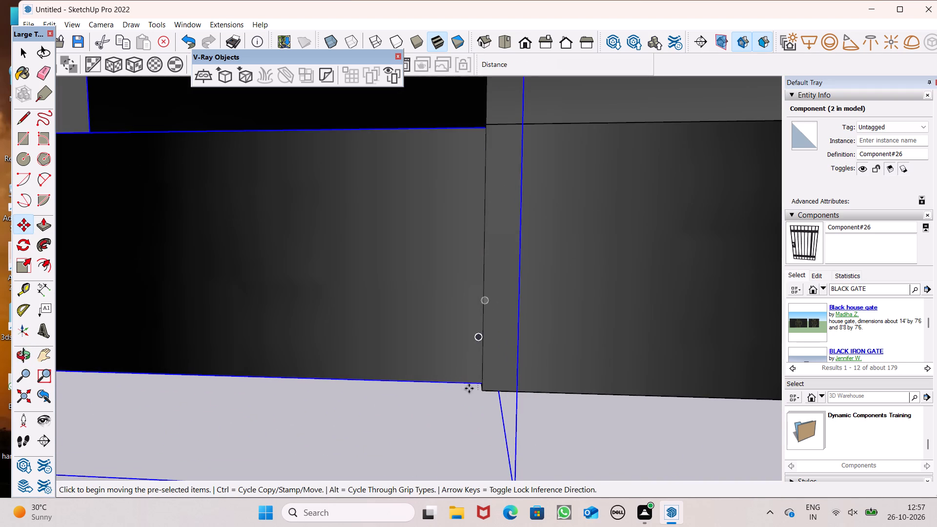
scroll(469, 388, "up", 7)
left_click_drag(492, 380, 492, 389)
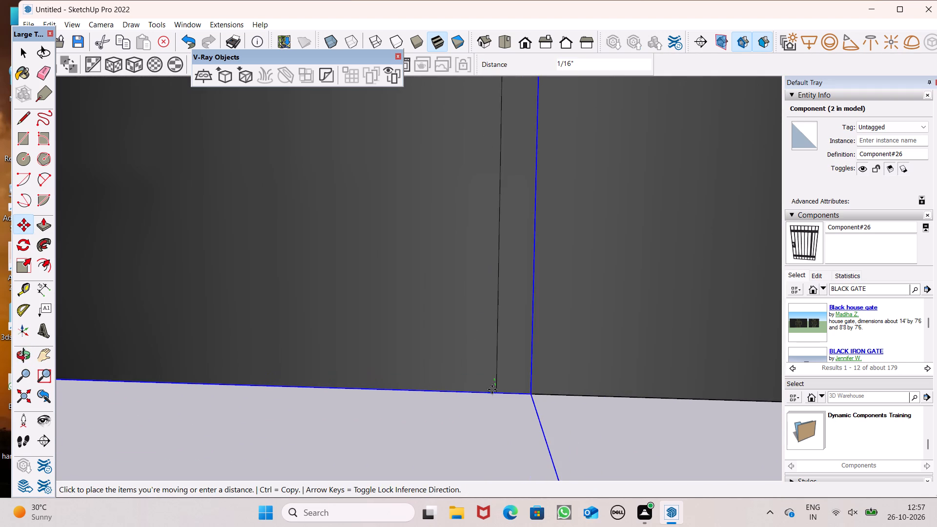
left_click_drag(492, 389, 493, 392)
scroll(440, 349, "down", 5)
scroll(438, 330, "down", 18)
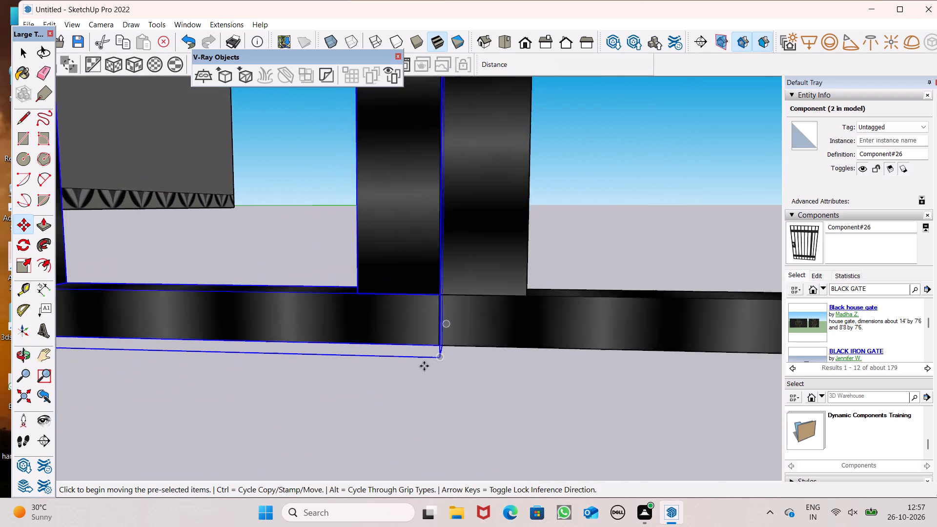
scroll(424, 366, "down", 6)
scroll(435, 349, "up", 1)
scroll(435, 349, "down", 15)
scroll(410, 342, "up", 1)
scroll(410, 342, "down", 3)
left_click(494, 403)
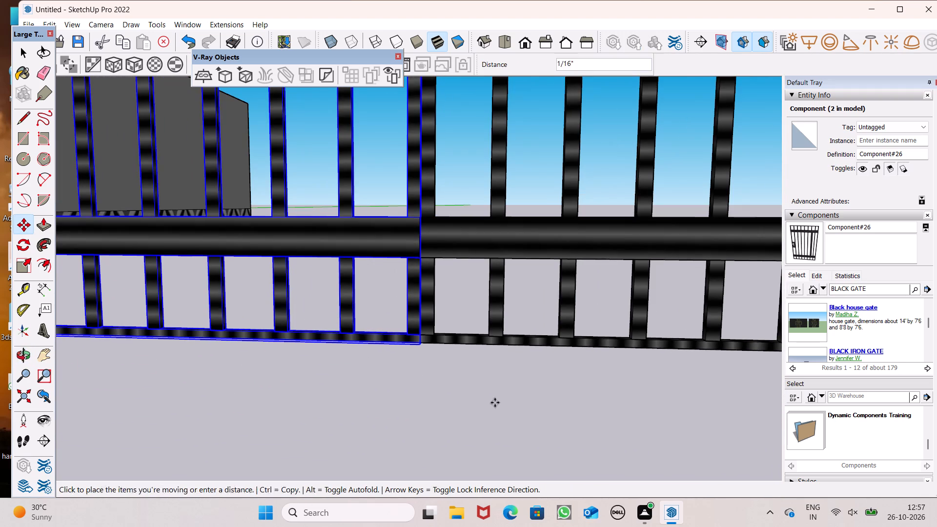
key("space")
left_click(490, 400)
Move the rotated leaf about 1/16" along the red axis toward the house, clear of its overlap with the other leaf.
scroll(422, 360, "up", 8)
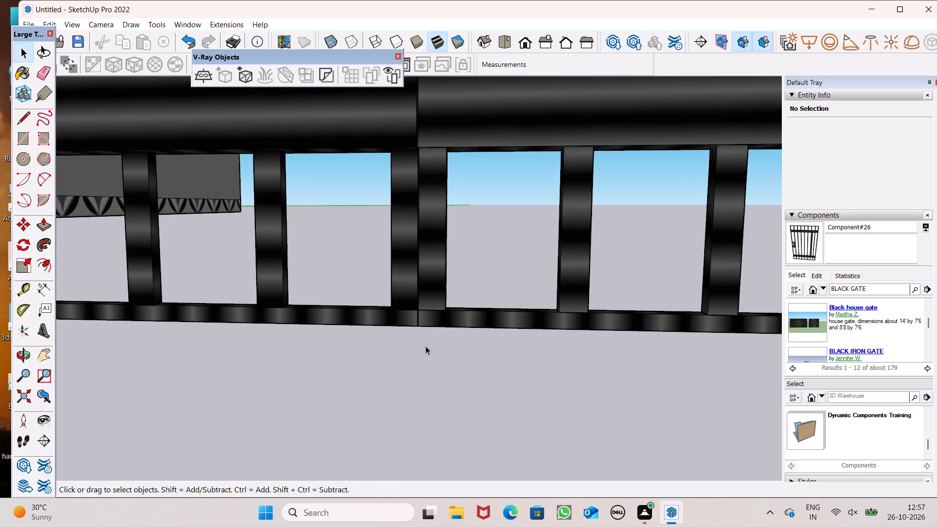
middle_click_drag(430, 347, 443, 416)
scroll(443, 416, "up", 1)
scroll(417, 332, "up", 9)
scroll(382, 243, "up", 7)
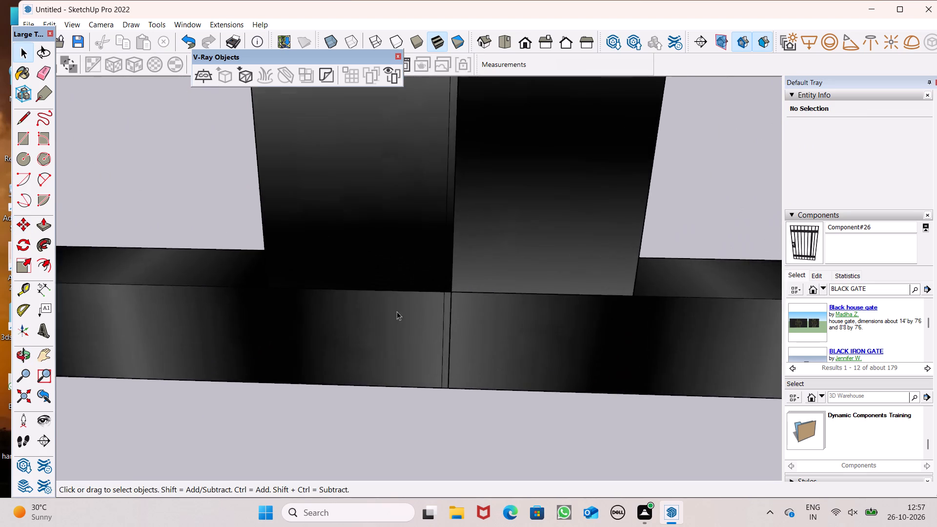
scroll(397, 311, "up", 3)
middle_click_drag(412, 334, 485, 275)
left_click(438, 303)
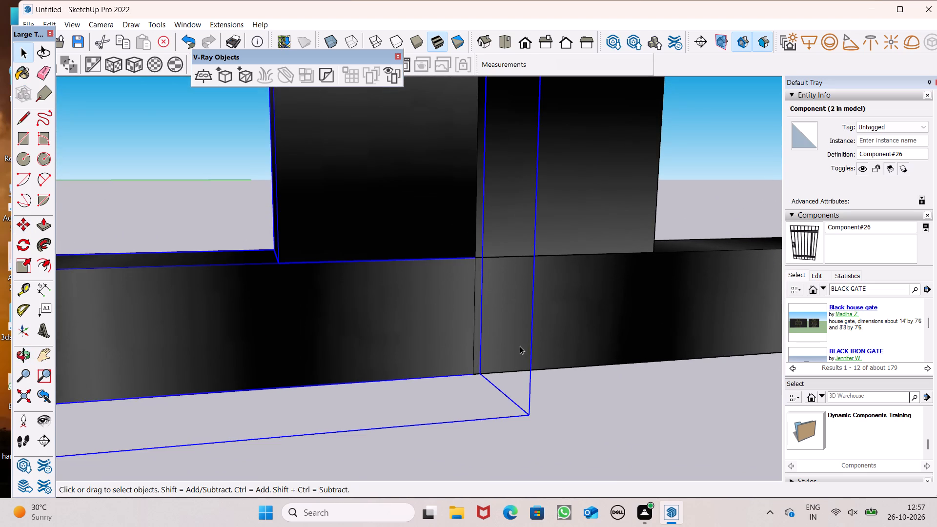
key("m")
key("Return")
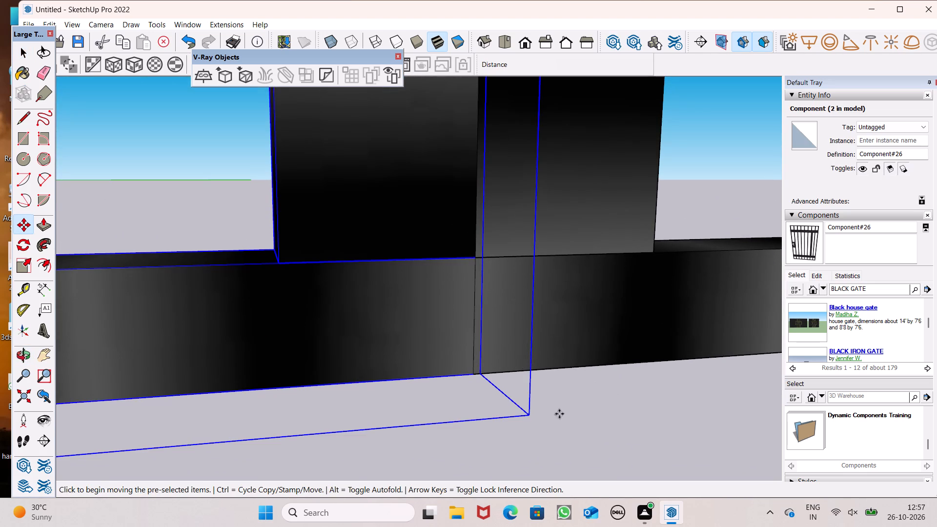
left_click_drag(484, 375, 468, 371)
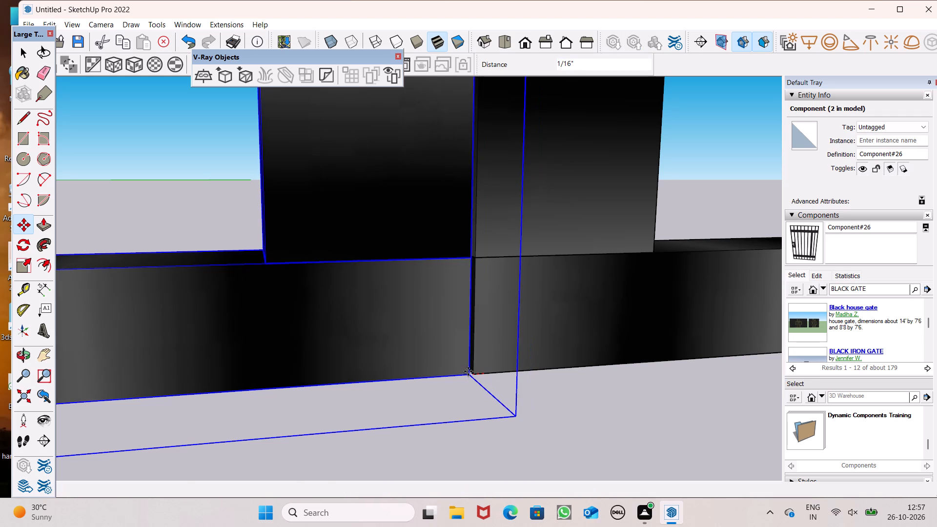
Snap the rotated leaf's bottom corner onto the other leaf's bottom corner to close the gap, and deselect it.
middle_click_drag(608, 410, 514, 403)
scroll(473, 358, "up", 7)
scroll(418, 378, "up", 1)
middle_click_drag(417, 401, 446, 410)
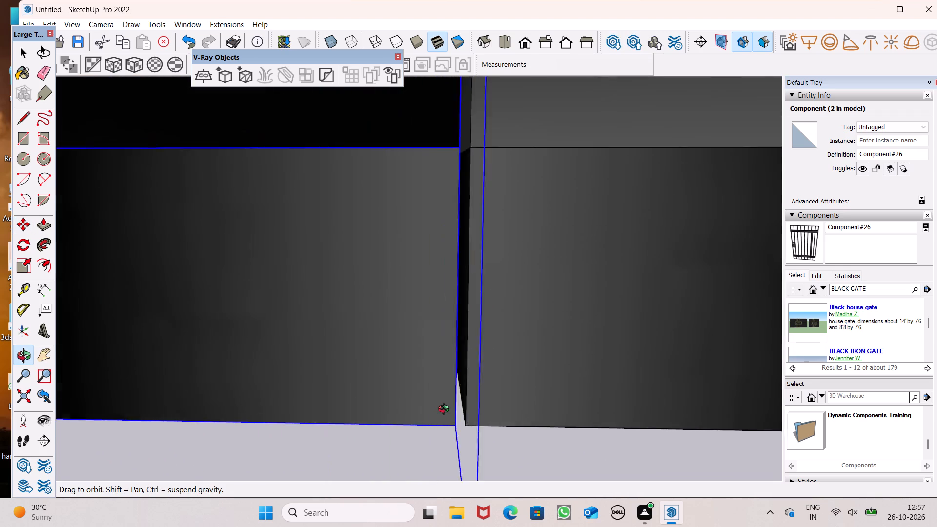
middle_click_drag(446, 410, 452, 423)
scroll(494, 460, "up", 2)
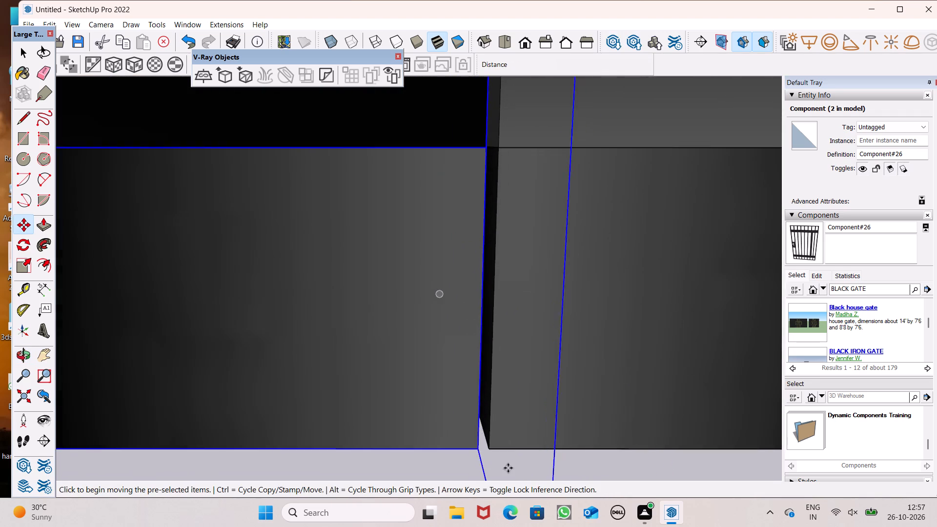
scroll(508, 468, "up", 4)
left_click_drag(462, 441, 480, 439)
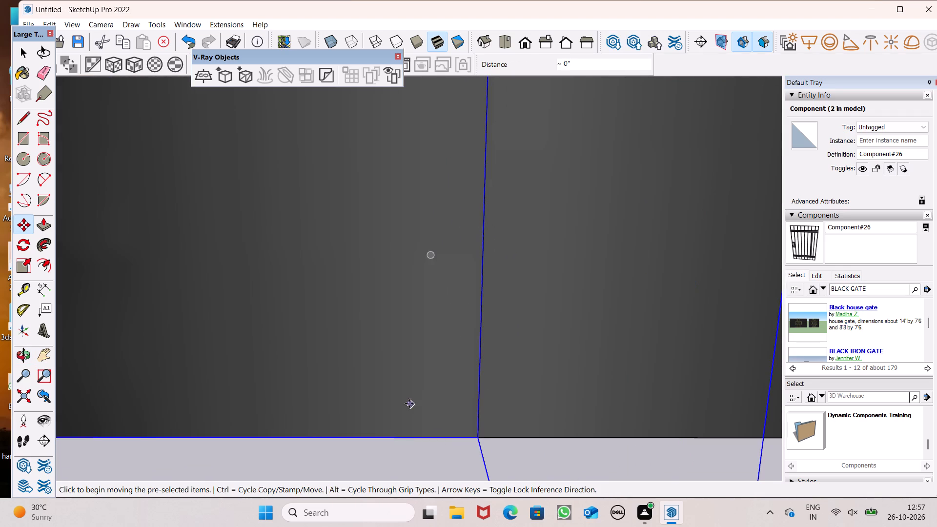
scroll(408, 404, "down", 18)
scroll(403, 341, "up", 1)
scroll(403, 343, "down", 8)
key("space")
left_click(464, 404)
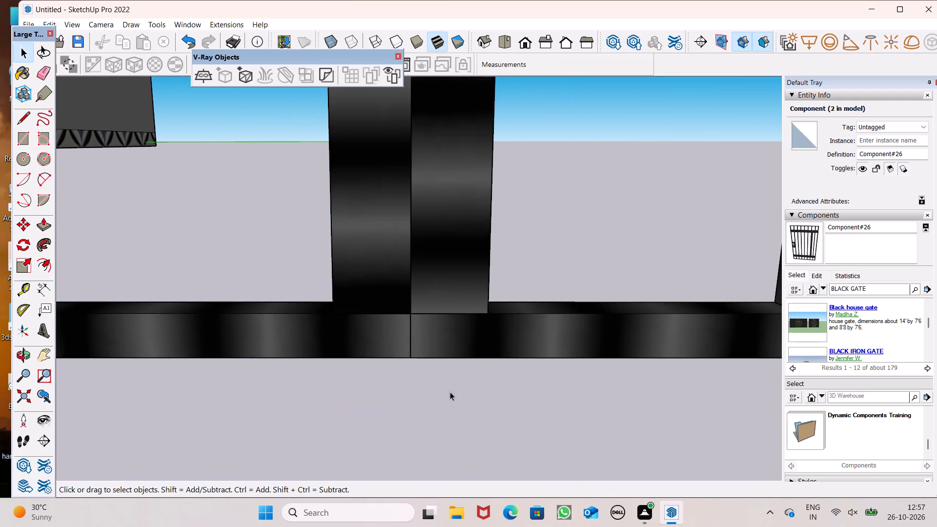
Examine the joint between the two gate leaves at the bottom rails, end bars and latches, and the gate as a whole.
scroll(399, 317, "down", 15)
middle_click(427, 347)
scroll(427, 347, "up", 1)
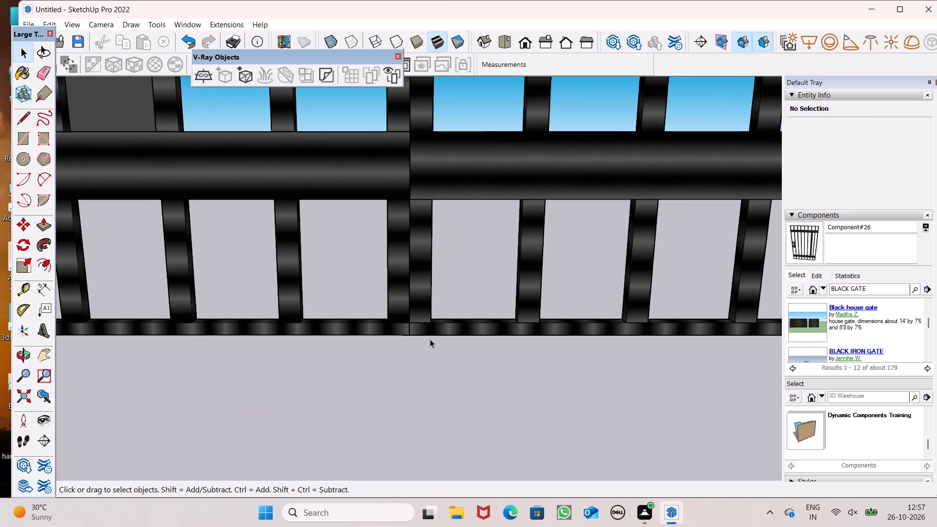
scroll(430, 339, "down", 14)
scroll(436, 327, "up", 9)
scroll(429, 263, "up", 1)
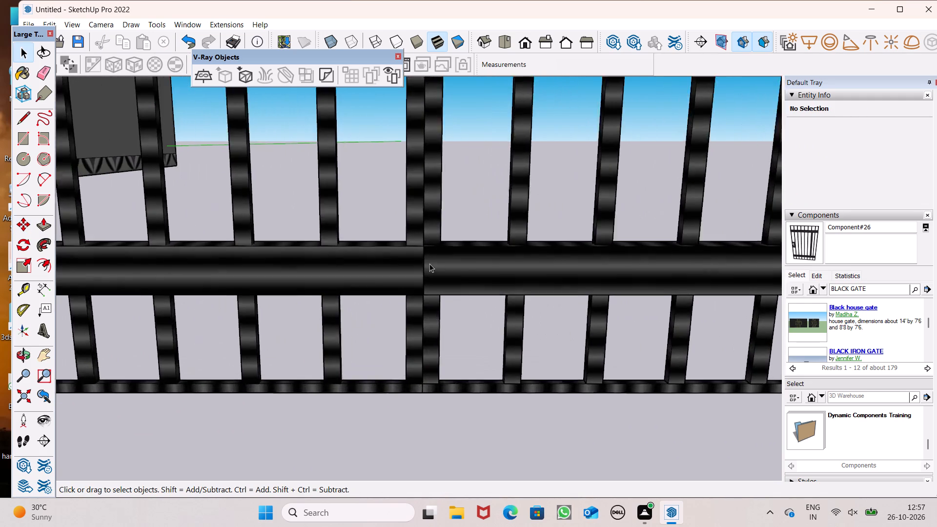
scroll(429, 263, "up", 1)
middle_click_drag(428, 263, 402, 235)
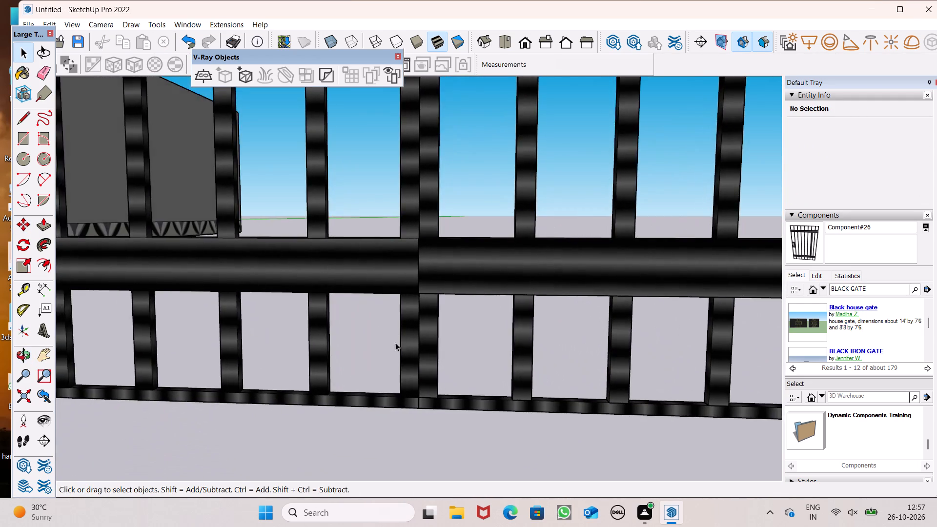
scroll(437, 369, "up", 7)
scroll(413, 430, "up", 8)
scroll(308, 429, "up", 9)
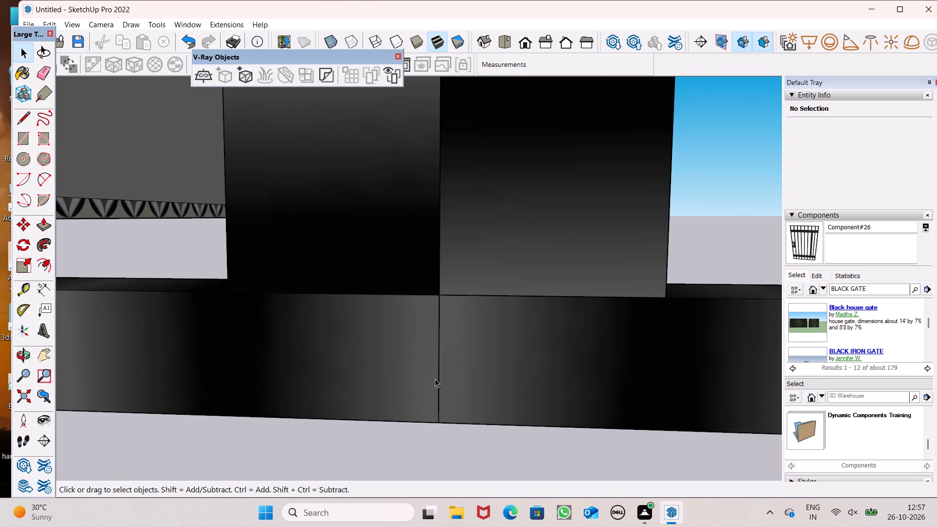
scroll(435, 379, "up", 8)
middle_click_drag(495, 412, 655, 344)
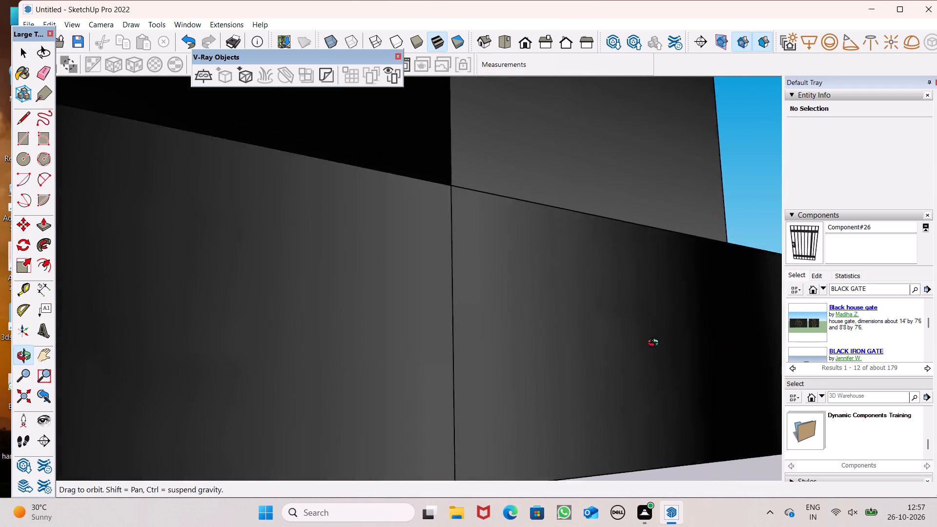
middle_click_drag(655, 344, 530, 362)
scroll(523, 360, "down", 19)
scroll(487, 330, "up", 1)
scroll(486, 333, "down", 10)
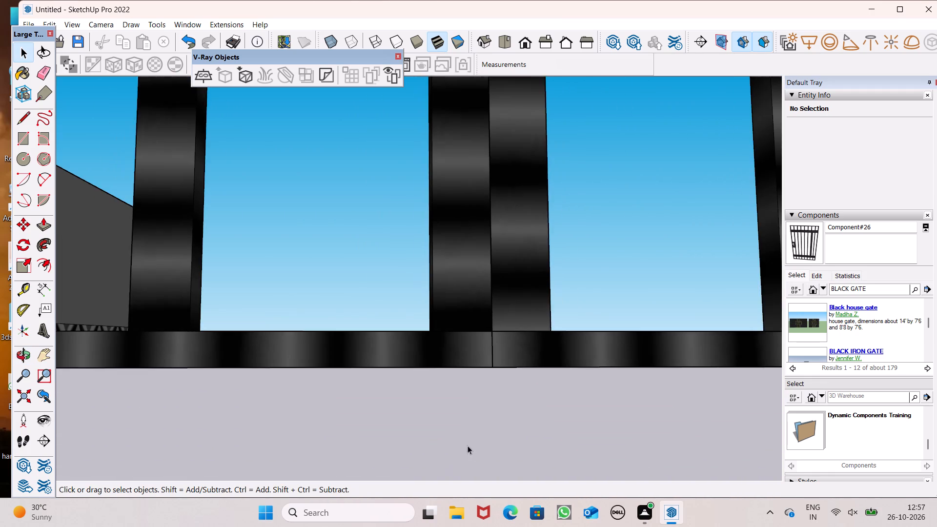
scroll(468, 446, "down", 20)
scroll(468, 446, "down", 13)
scroll(550, 358, "up", 1)
middle_click_drag(550, 358, 555, 367)
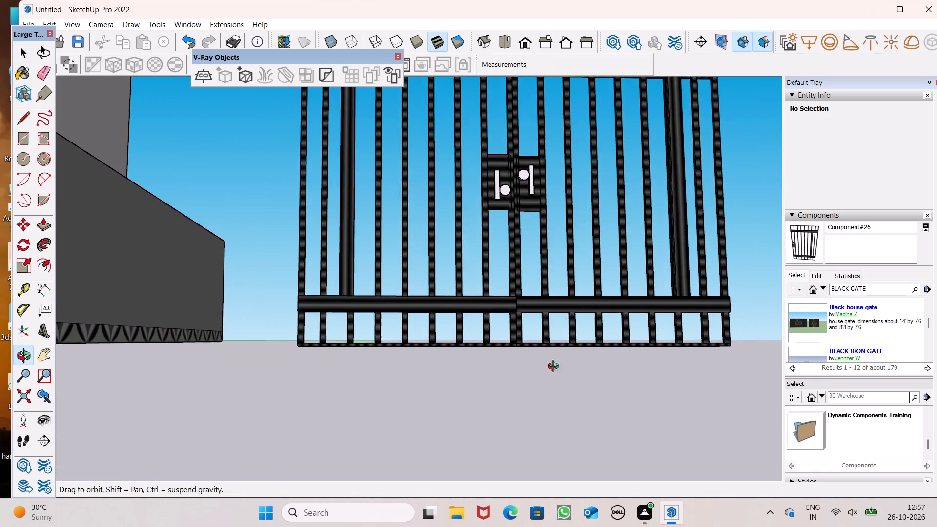
middle_click_drag(555, 367, 561, 405)
scroll(549, 390, "down", 7)
scroll(622, 293, "up", 5)
scroll(568, 289, "down", 6)
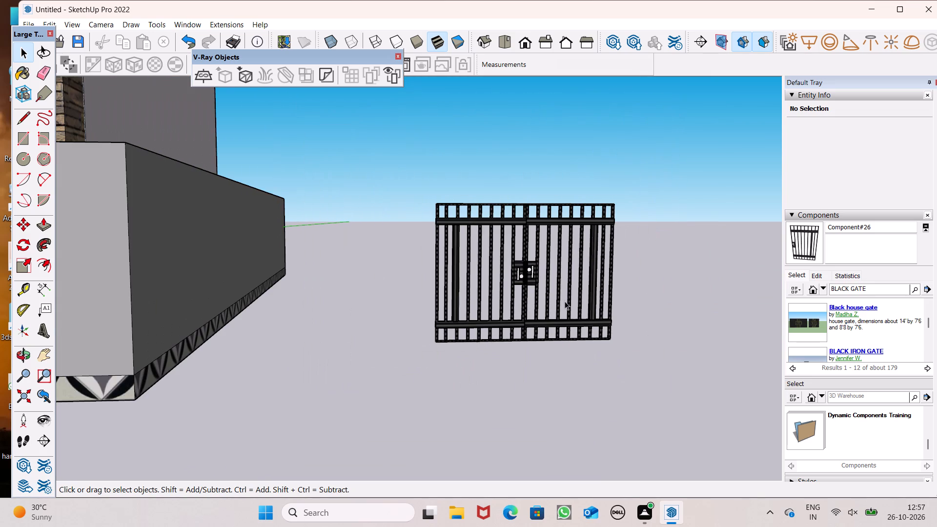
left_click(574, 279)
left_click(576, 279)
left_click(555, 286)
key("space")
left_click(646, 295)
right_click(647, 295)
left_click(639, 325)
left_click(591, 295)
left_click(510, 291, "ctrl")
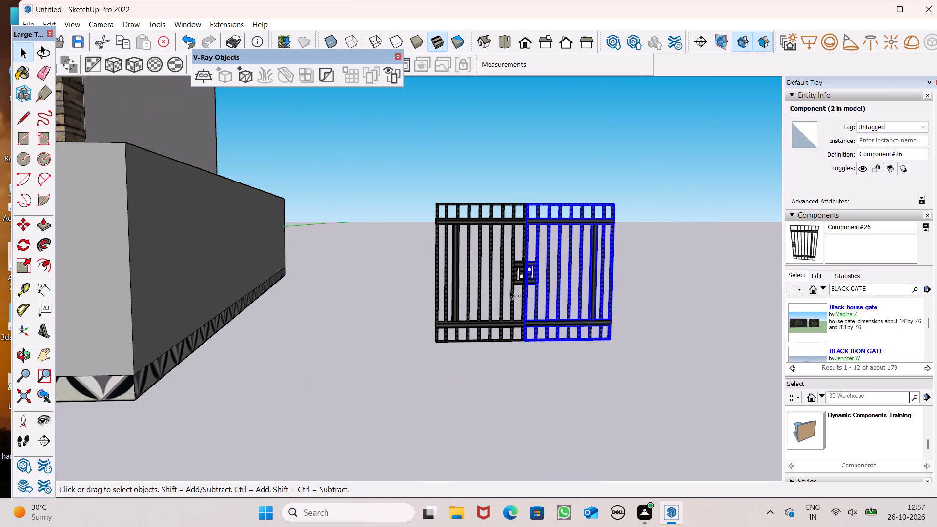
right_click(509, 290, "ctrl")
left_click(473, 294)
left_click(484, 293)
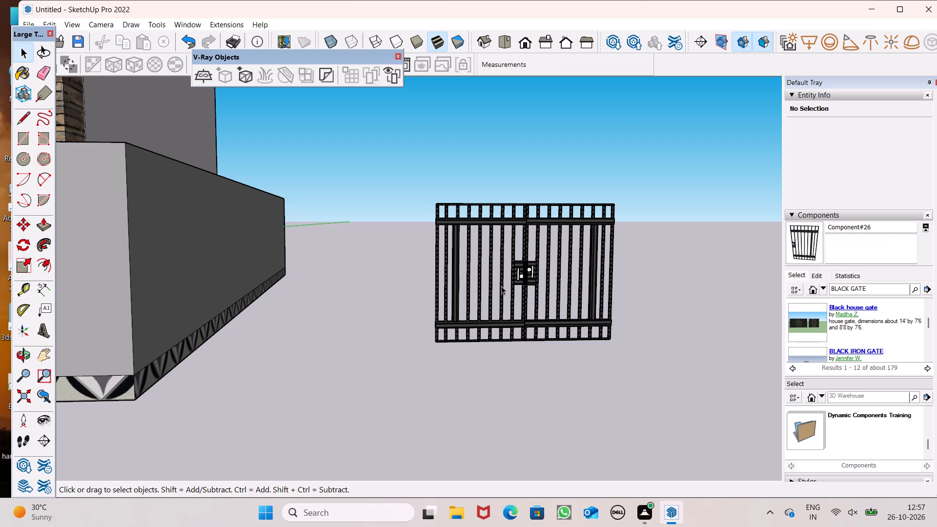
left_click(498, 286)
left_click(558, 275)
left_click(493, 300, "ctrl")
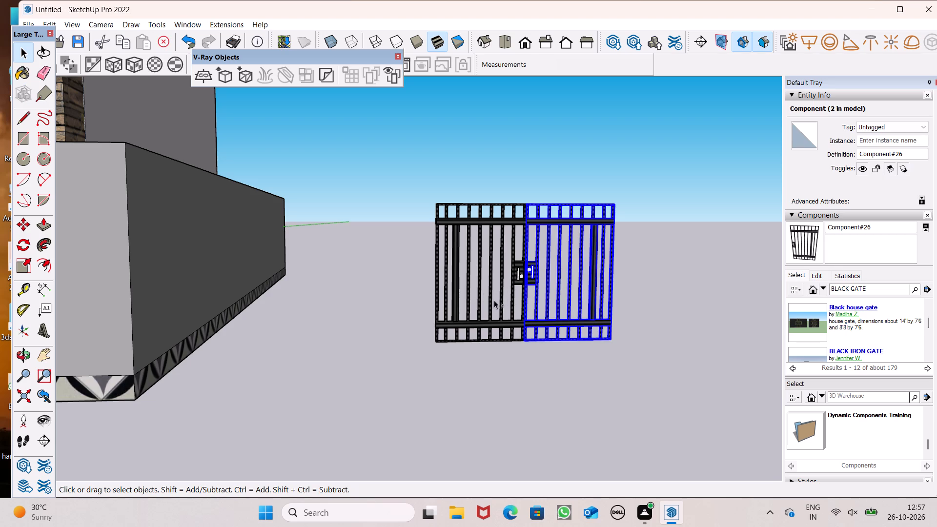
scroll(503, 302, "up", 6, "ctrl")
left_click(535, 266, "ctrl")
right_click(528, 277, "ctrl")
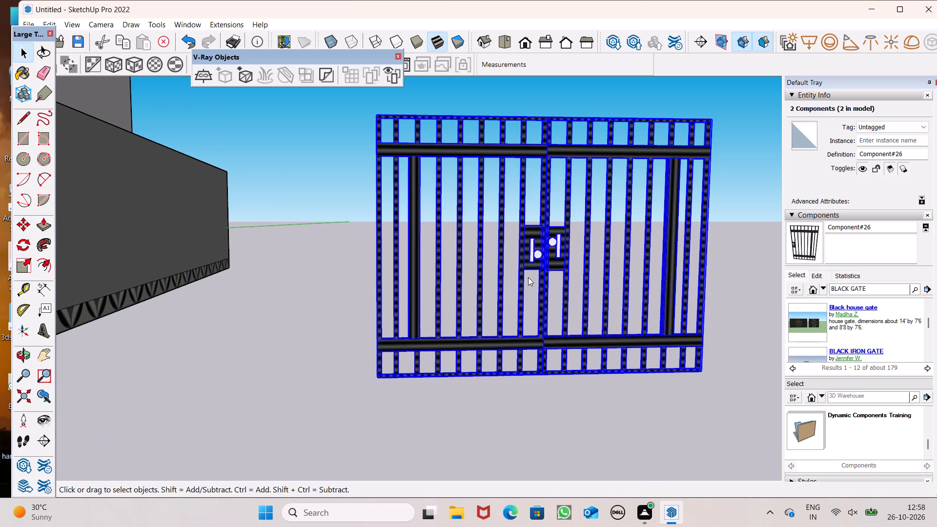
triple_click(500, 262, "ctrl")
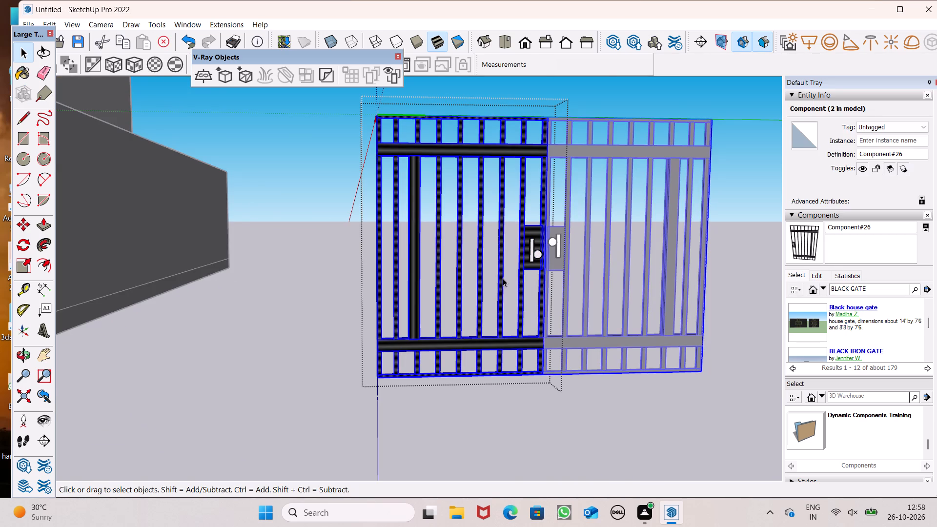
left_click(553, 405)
Group the two gate leaves into a single gate.
left_click(520, 341, "ctrl")
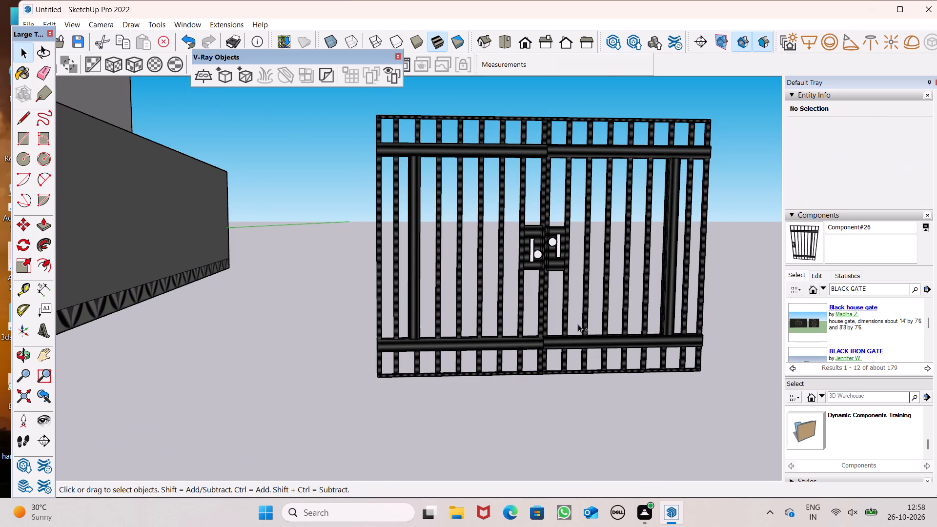
left_click(578, 324, "ctrl")
left_click(563, 252, "ctrl")
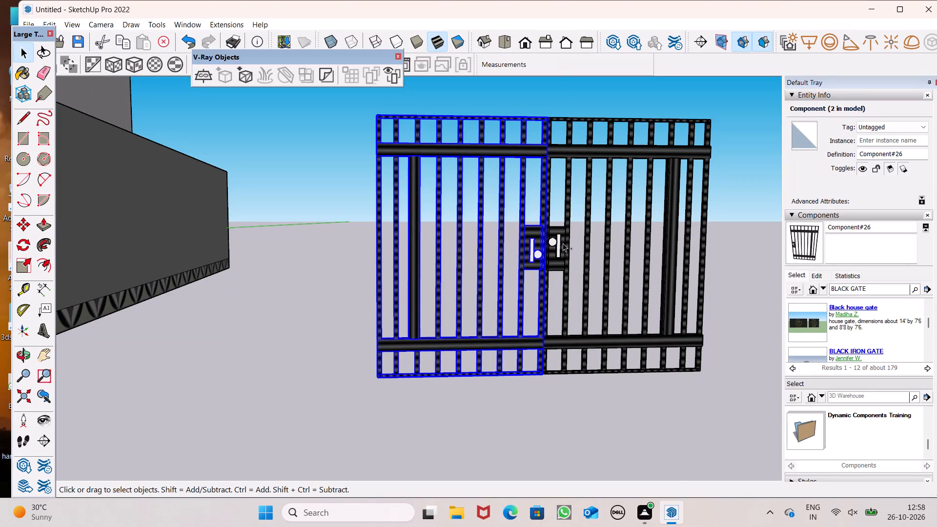
right_click(554, 249, "ctrl")
left_click(597, 363, "ctrl")
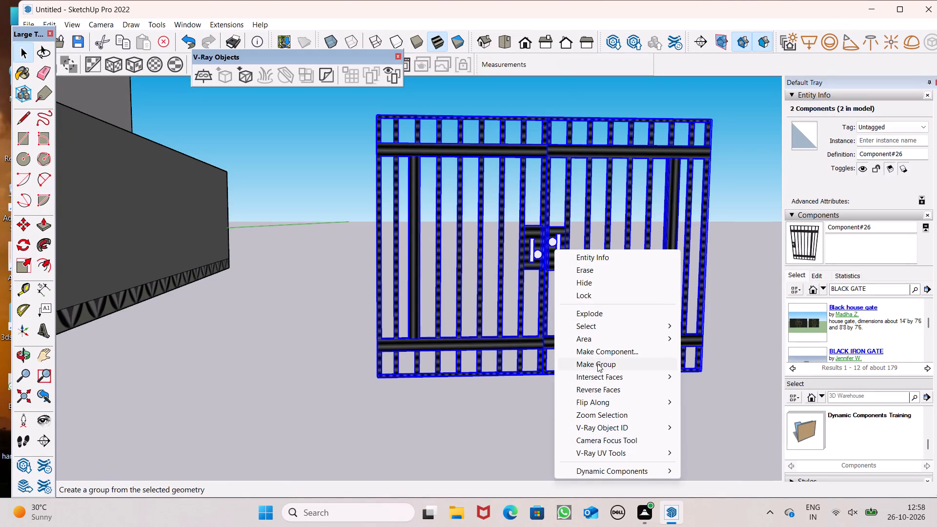
Move the gate group into the opening between the gate posts, against the post next to the white front wall.
scroll(576, 307, "down", 8)
key("m")
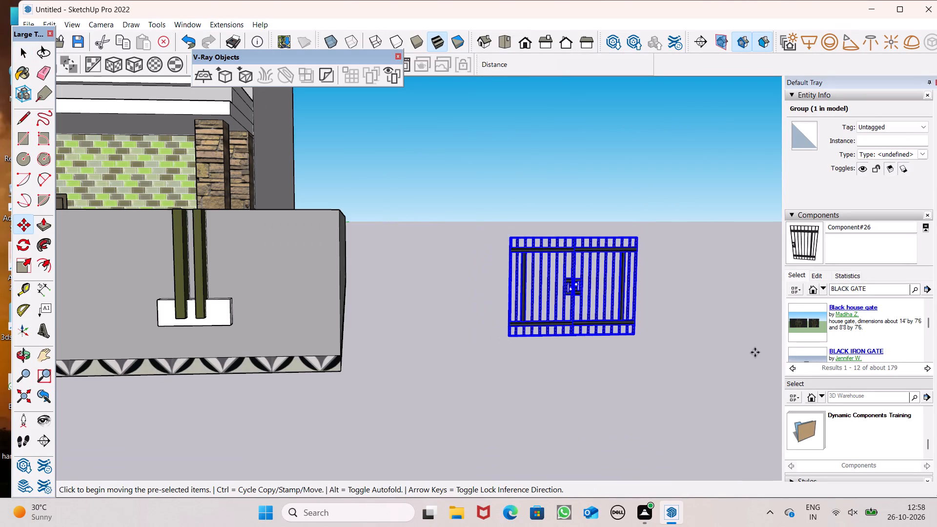
key("Return")
scroll(755, 352, "down", 3)
scroll(652, 344, "up", 3)
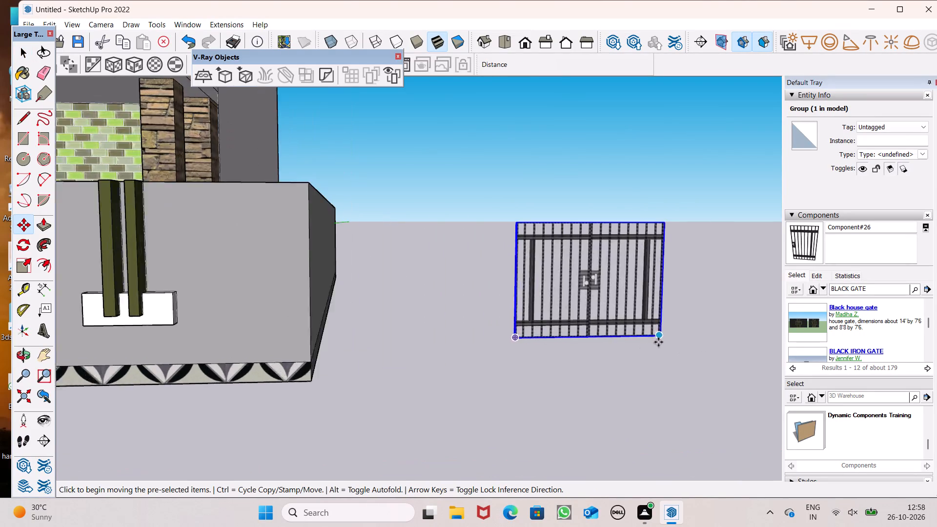
scroll(658, 342, "up", 2)
left_click_drag(663, 338, 303, 414)
scroll(708, 299, "down", 11)
left_click_drag(549, 355, 377, 340)
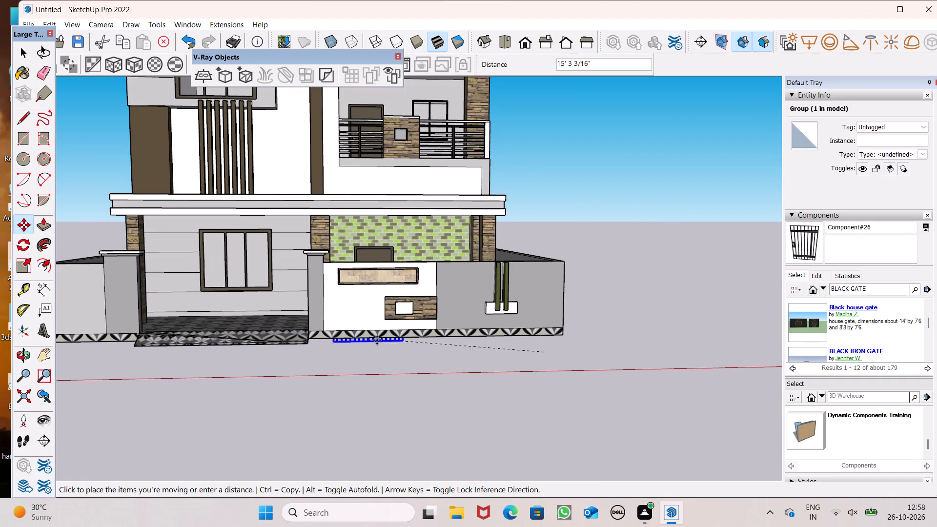
left_click_drag(377, 340, 306, 329)
Nudge the gate group about 3 1/4" by its bottom corner at the top edge of the tiled entrance ramp.
middle_click_drag(241, 307, 385, 379)
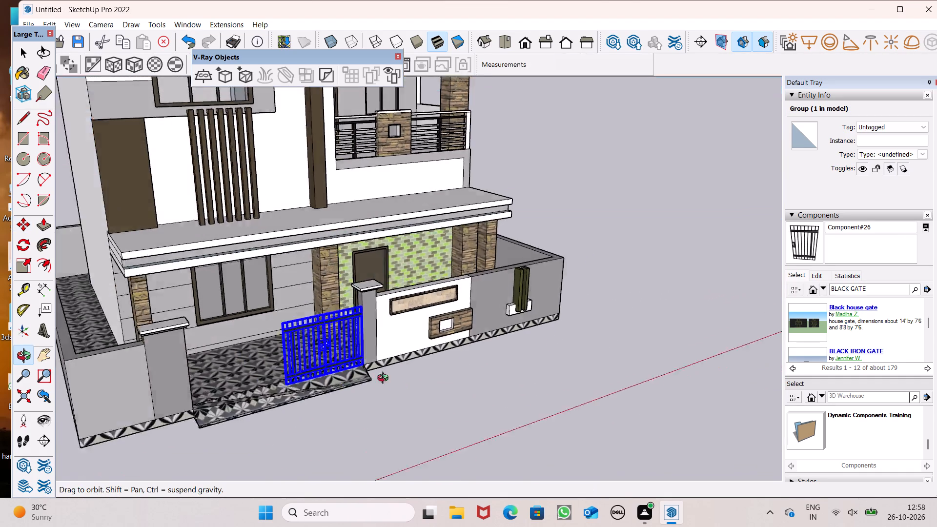
middle_click_drag(385, 379, 433, 389)
scroll(337, 395, "up", 8)
middle_click_drag(368, 443, 420, 429)
scroll(420, 424, "up", 7)
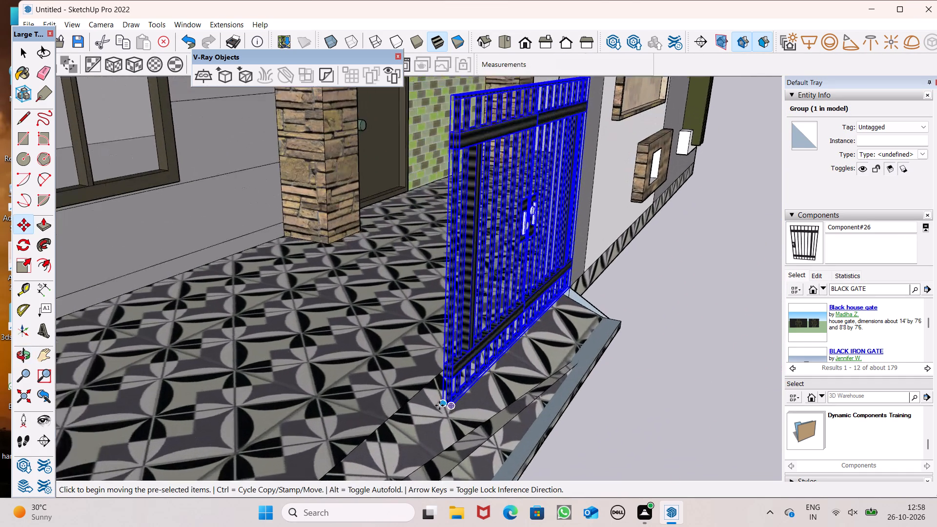
left_click(437, 408)
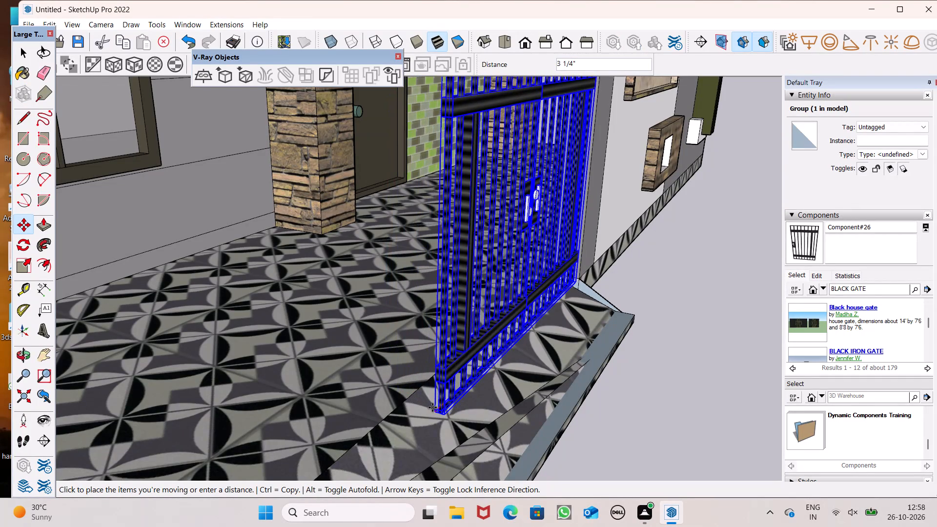
scroll(366, 363, "down", 5)
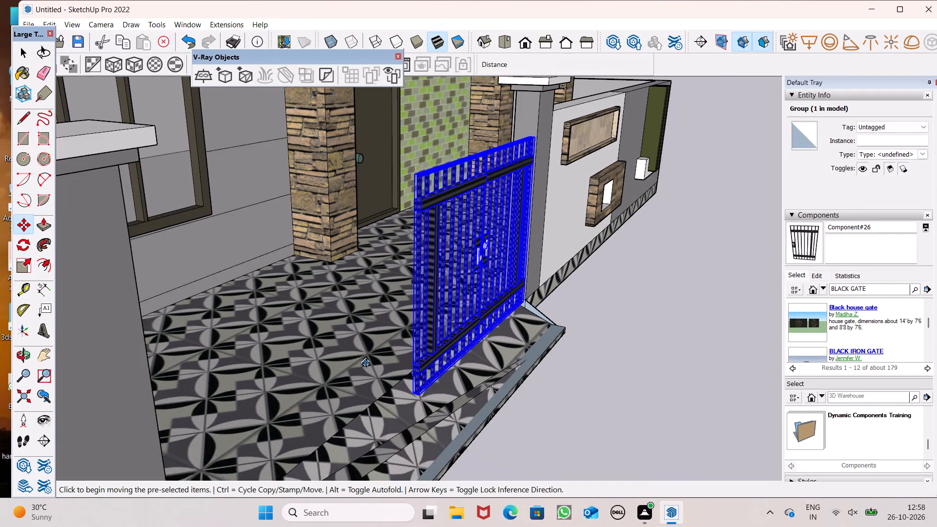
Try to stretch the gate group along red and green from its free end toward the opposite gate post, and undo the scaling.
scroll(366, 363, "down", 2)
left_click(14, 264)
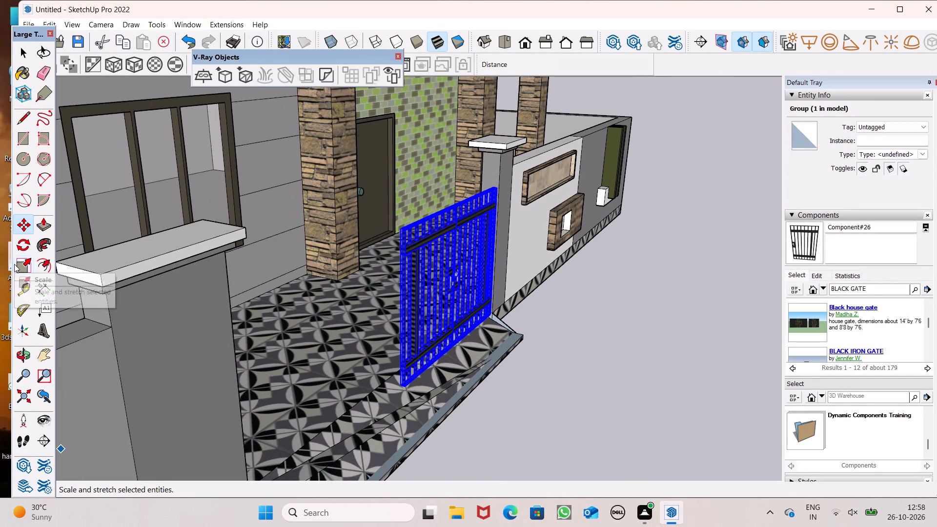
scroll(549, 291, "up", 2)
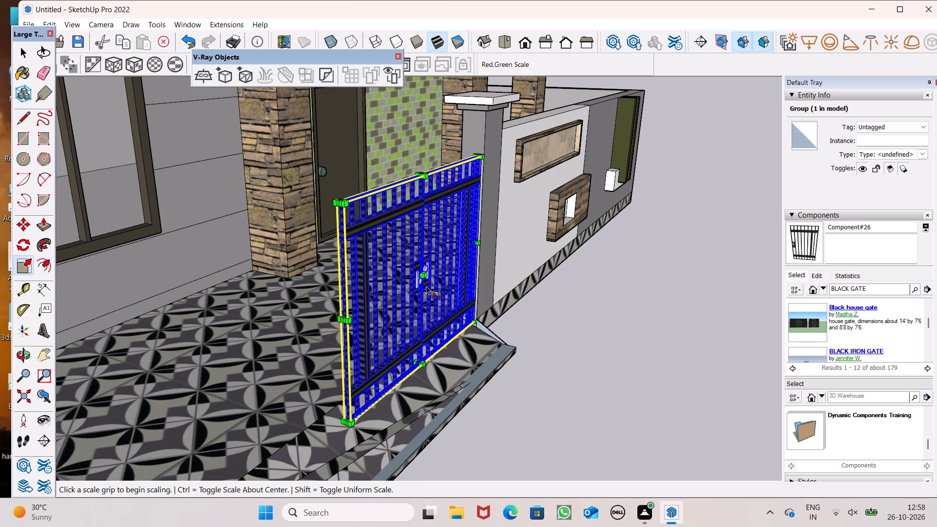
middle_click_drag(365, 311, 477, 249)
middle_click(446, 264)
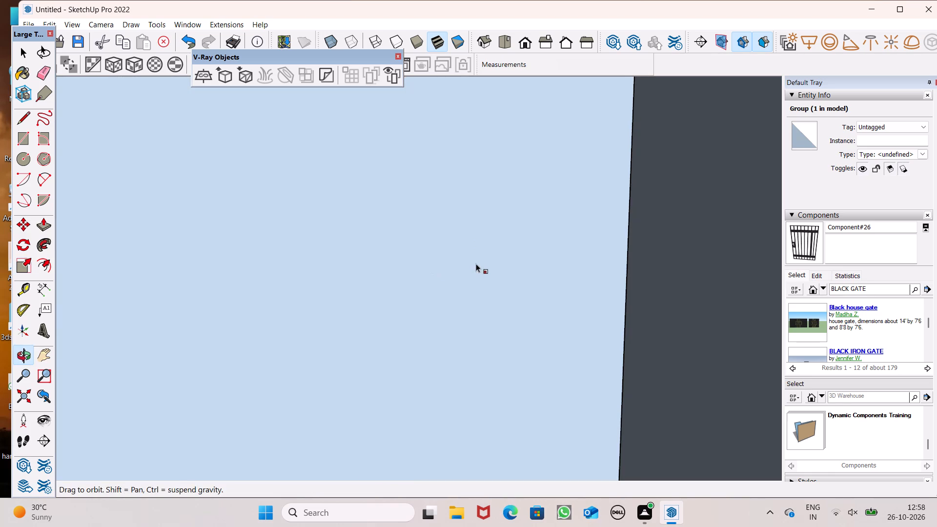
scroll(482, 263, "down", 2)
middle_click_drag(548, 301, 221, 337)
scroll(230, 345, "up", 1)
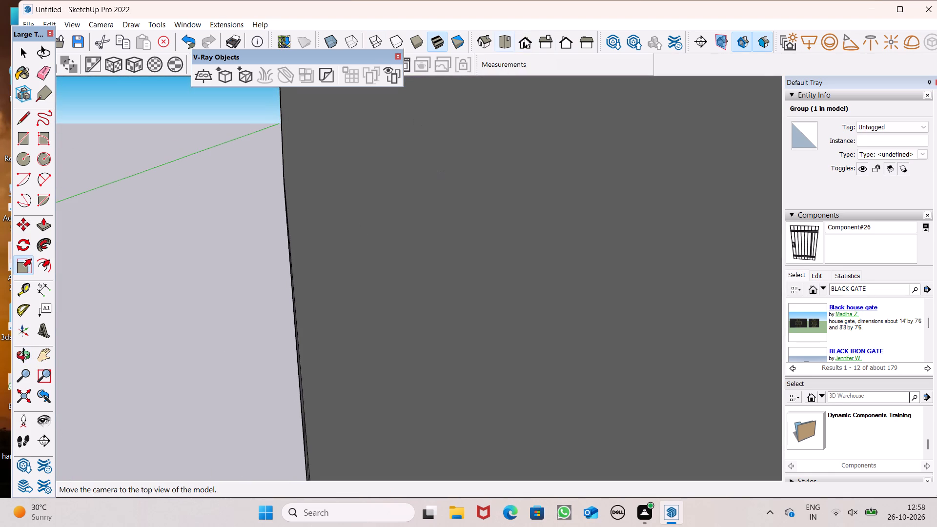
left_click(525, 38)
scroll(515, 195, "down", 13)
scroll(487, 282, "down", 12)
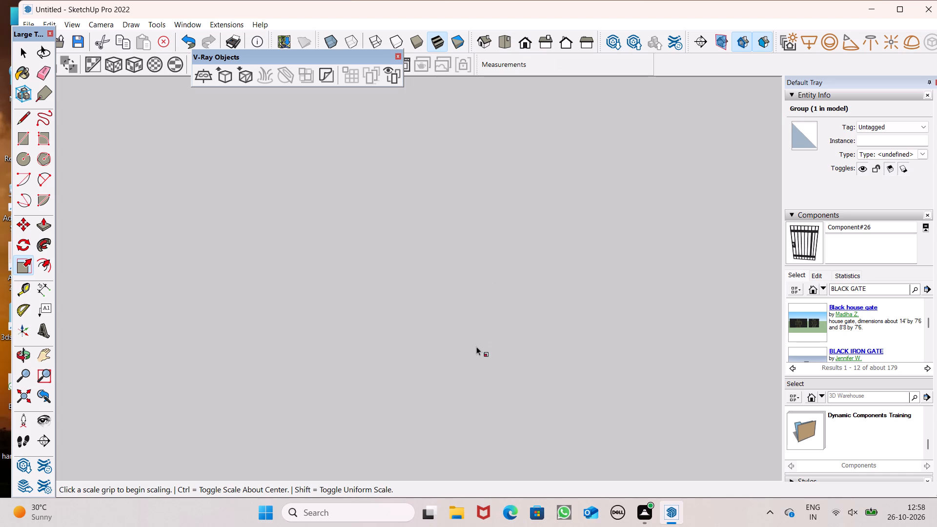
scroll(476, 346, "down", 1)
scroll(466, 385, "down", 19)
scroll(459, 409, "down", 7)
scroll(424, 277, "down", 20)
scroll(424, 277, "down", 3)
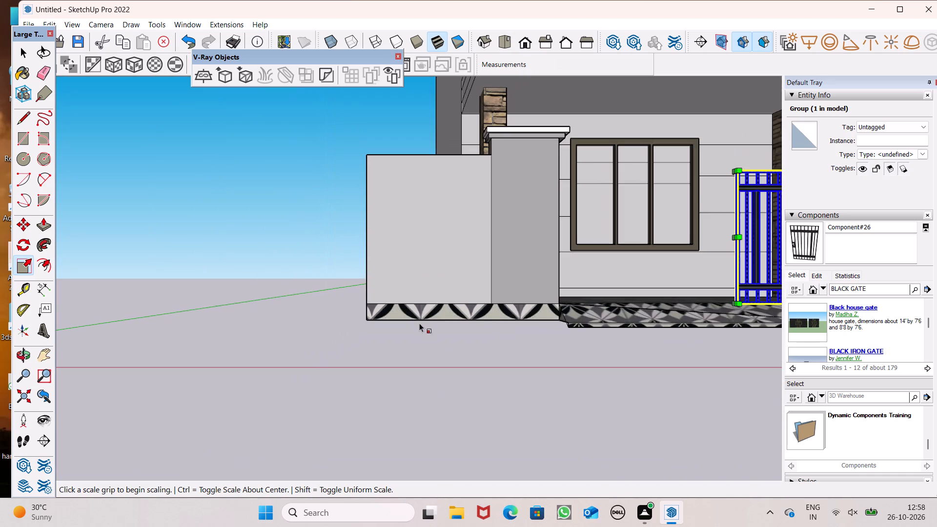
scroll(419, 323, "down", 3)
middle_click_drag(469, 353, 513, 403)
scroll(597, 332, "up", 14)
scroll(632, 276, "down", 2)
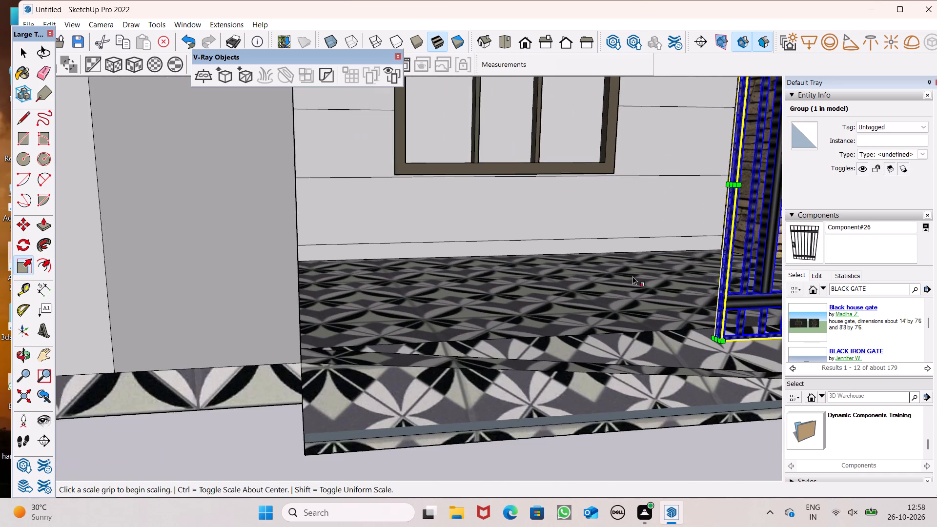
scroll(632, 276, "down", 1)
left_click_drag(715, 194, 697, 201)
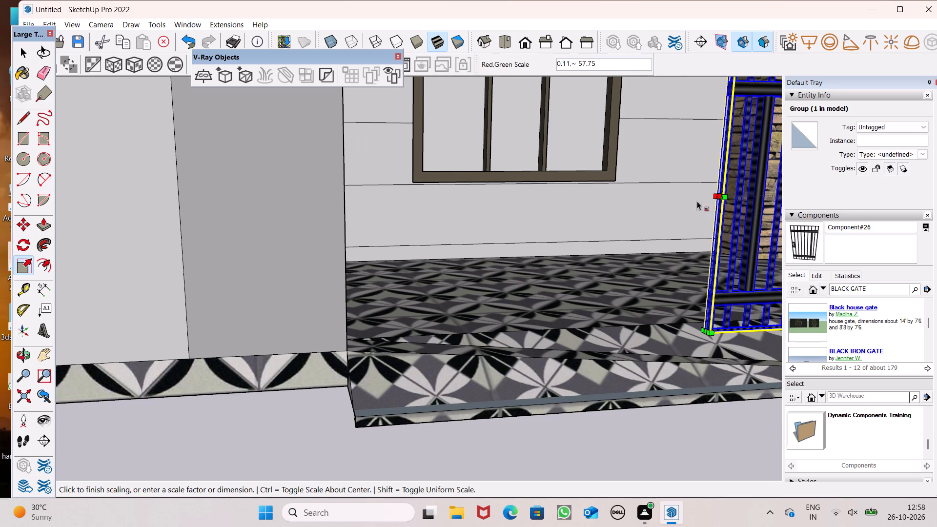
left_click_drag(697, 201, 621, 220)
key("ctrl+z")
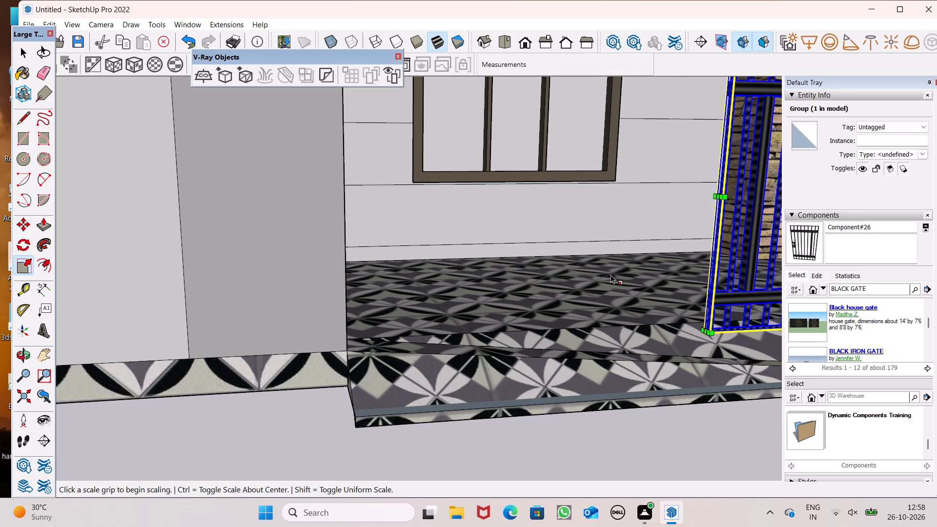
Scale the gate group along the red axis by about 2.00, bringing its free end up against the opposite gate post.
scroll(715, 196, "up", 2)
left_click_drag(721, 195, 498, 247)
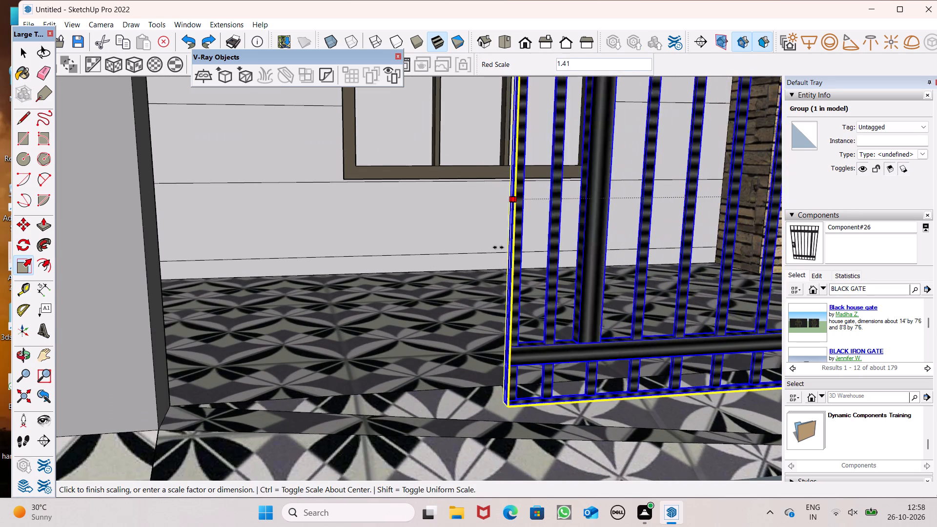
left_click_drag(498, 247, 162, 250)
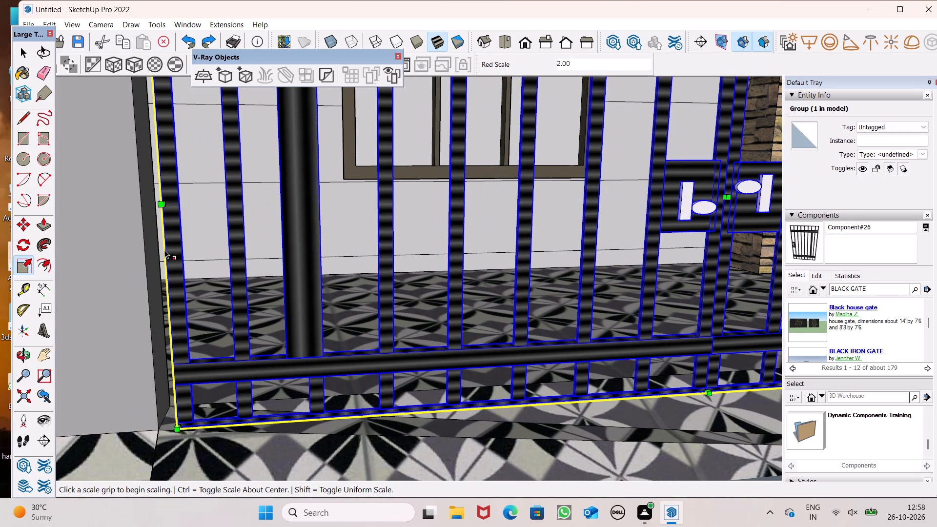
middle_click_drag(207, 334, 301, 356)
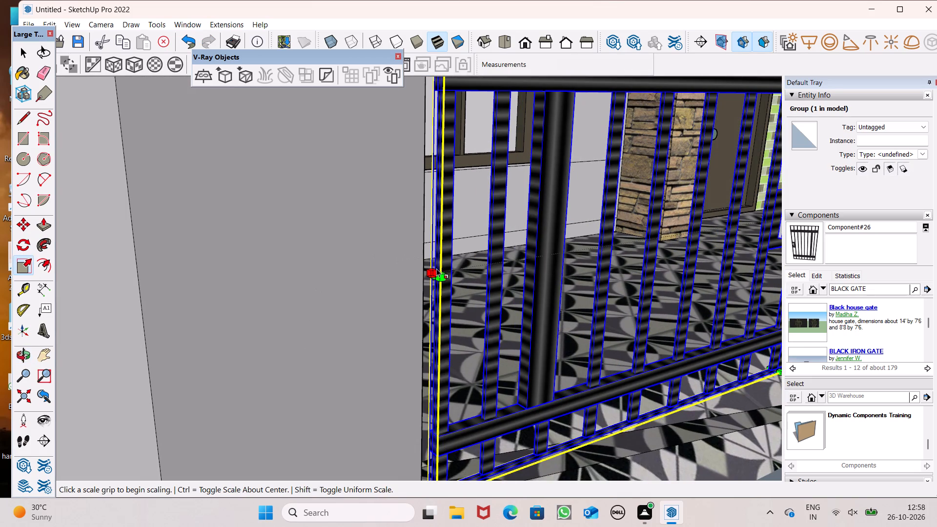
left_click_drag(435, 273, 422, 278)
key("space")
Scale the gate group's height upward along the blue axis by about 1.06.
scroll(352, 263, "down", 8)
scroll(284, 262, "down", 11)
middle_click_drag(428, 299, 390, 493)
scroll(394, 426, "up", 3)
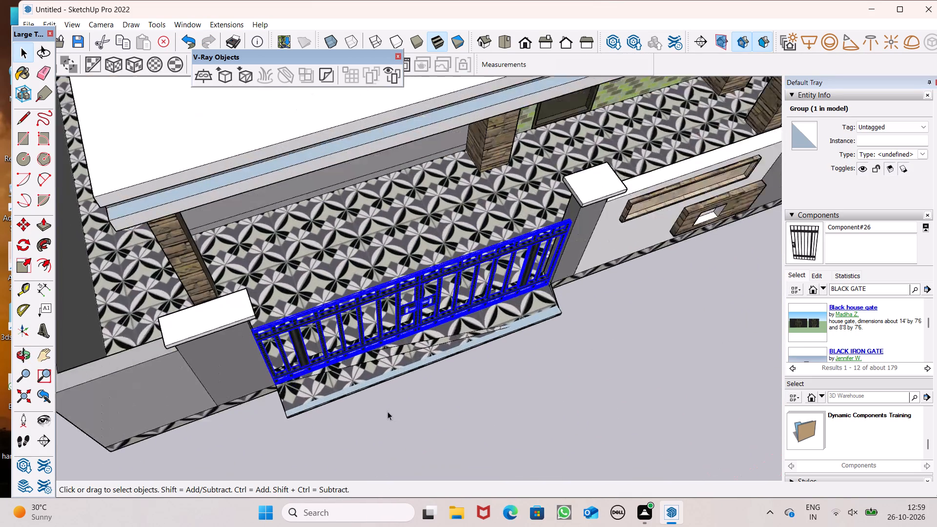
scroll(387, 411, "up", 3)
left_click(360, 277)
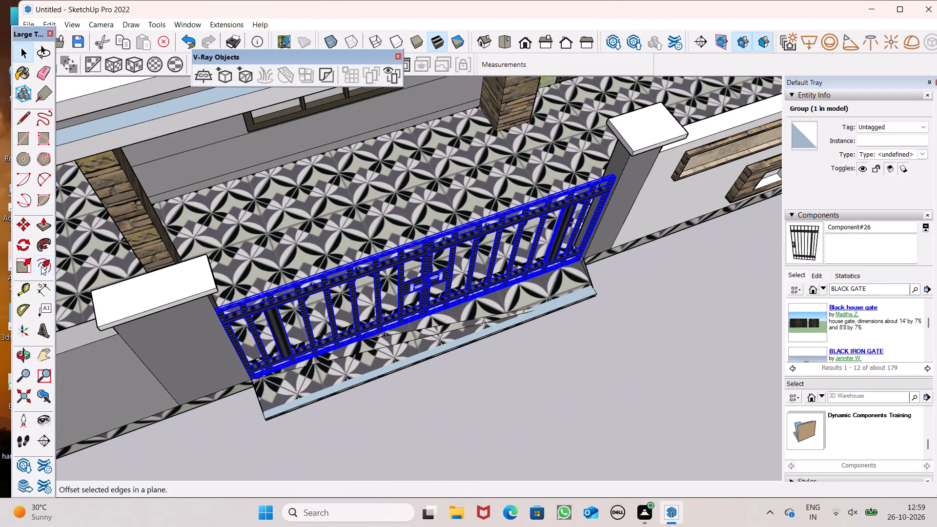
left_click(25, 268)
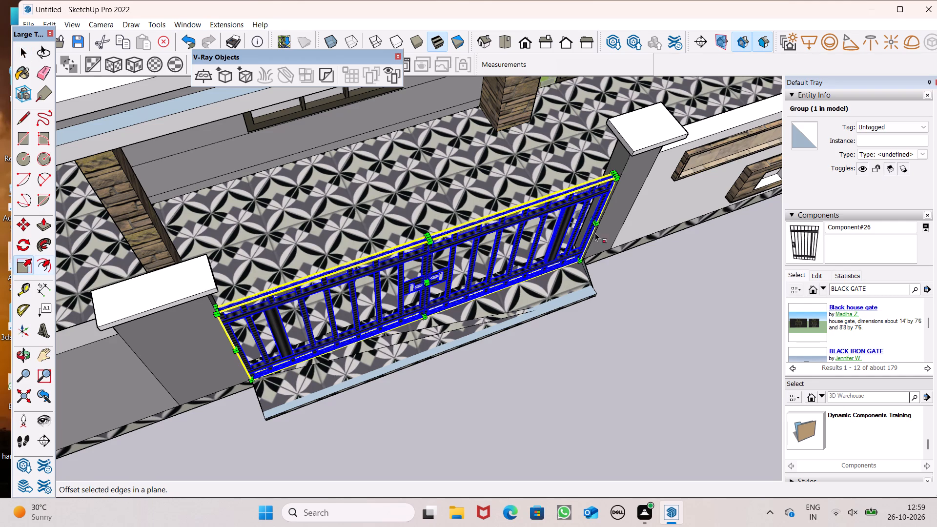
scroll(430, 192, "up", 5)
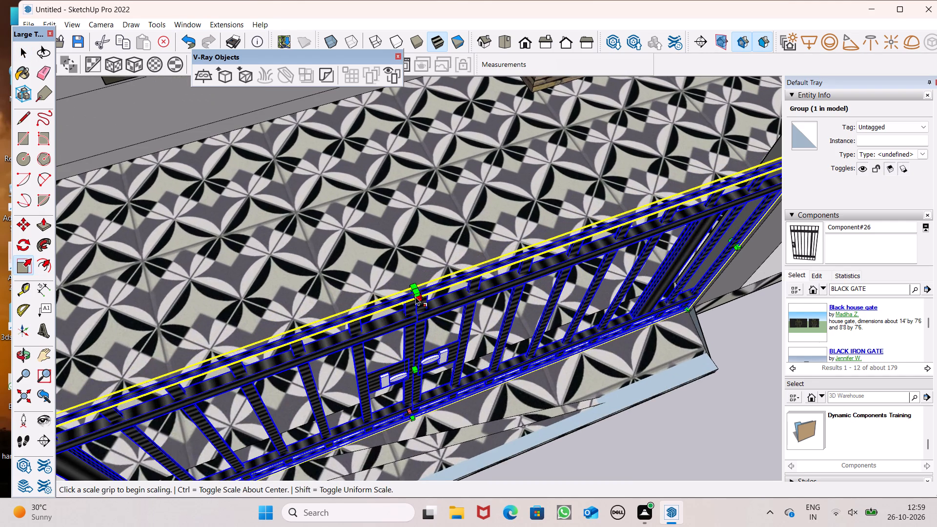
left_click_drag(416, 291, 415, 282)
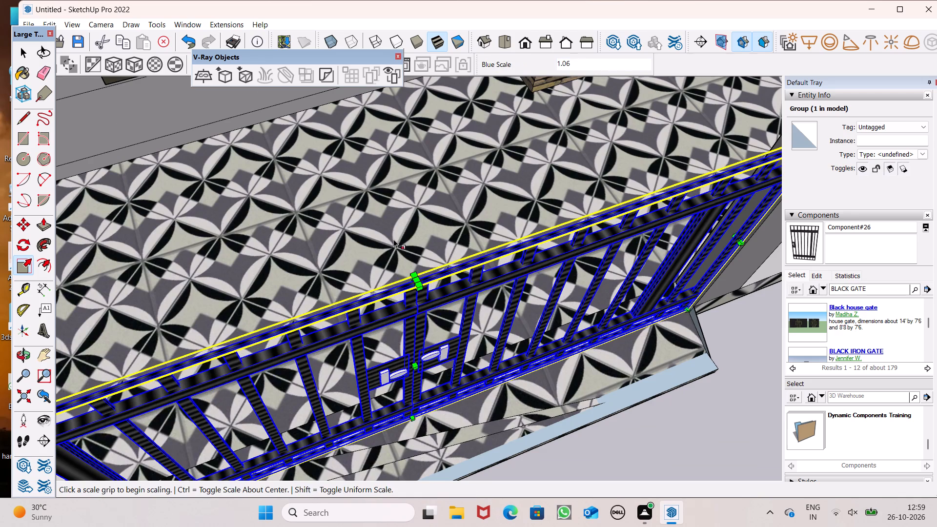
Deselect the gate group and examine the fitted gate and the whole front of the house.
scroll(393, 239, "down", 5)
scroll(409, 284, "up", 1)
middle_click_drag(359, 195, 312, 0)
scroll(411, 385, "down", 3)
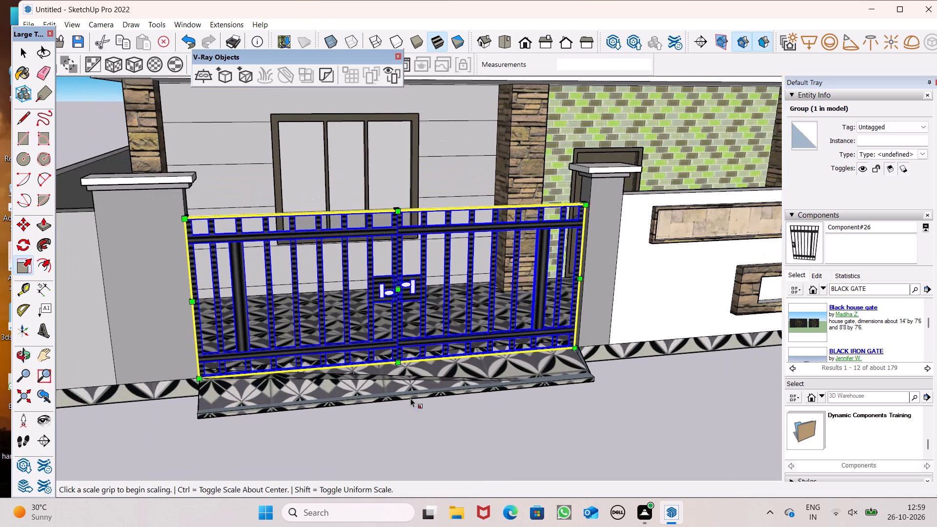
key("space")
scroll(384, 416, "down", 5)
middle_click_drag(553, 422, 441, 368)
left_click(512, 422)
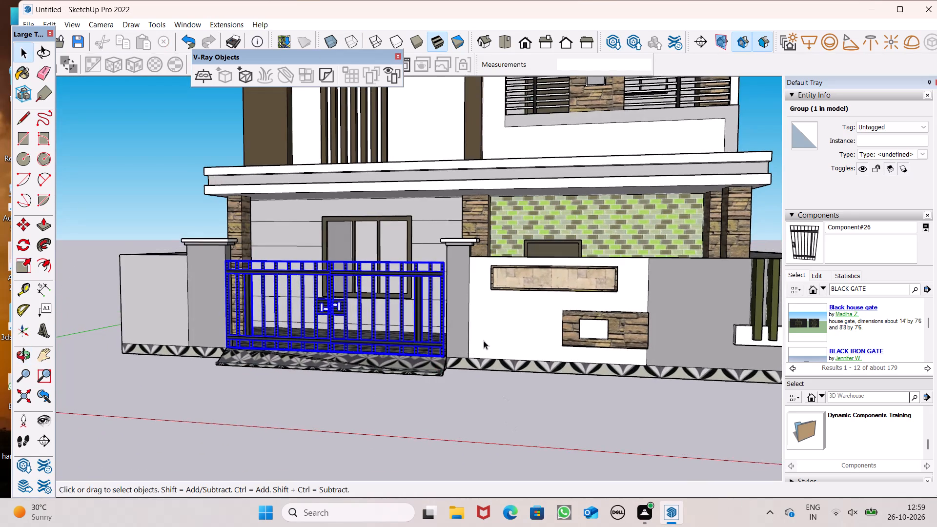
scroll(477, 331, "down", 2)
scroll(476, 330, "up", 1)
scroll(475, 330, "down", 2)
middle_click_drag(500, 353, 607, 312)
scroll(482, 330, "down", 10)
middle_click_drag(538, 302, 485, 327)
scroll(488, 327, "up", 2)
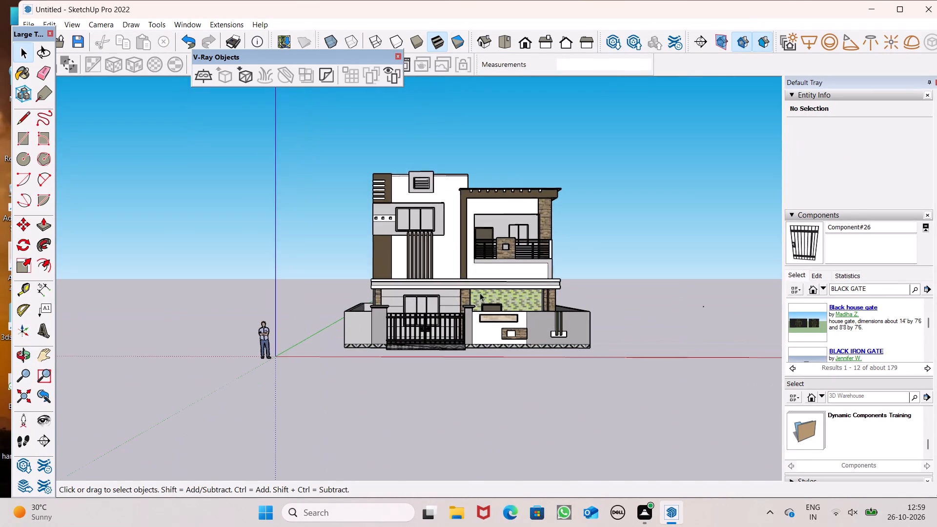
scroll(480, 293, "up", 4)
middle_click_drag(555, 276, 532, 263)
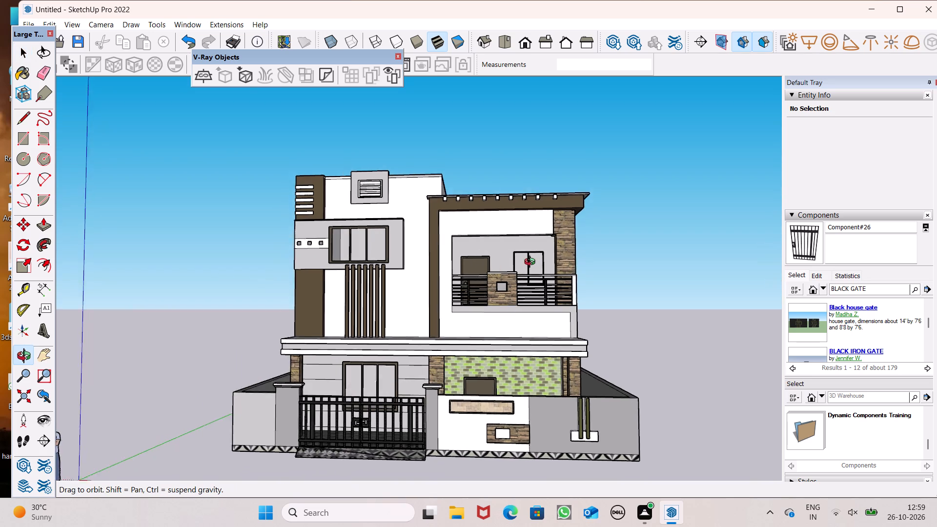
middle_click_drag(532, 263, 545, 278)
scroll(584, 360, "up", 1)
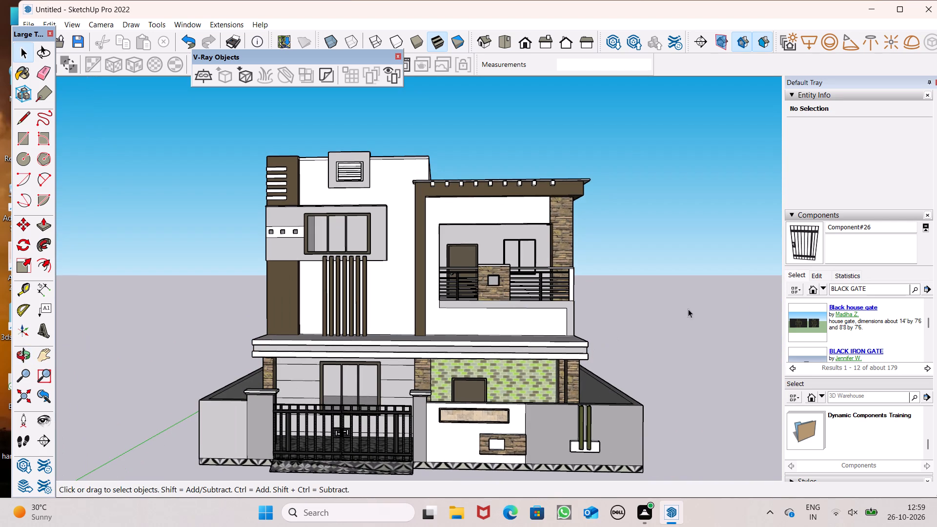
Replace the component search text with PLANTS and search the model library.
left_click(856, 292)
left_click(881, 291)
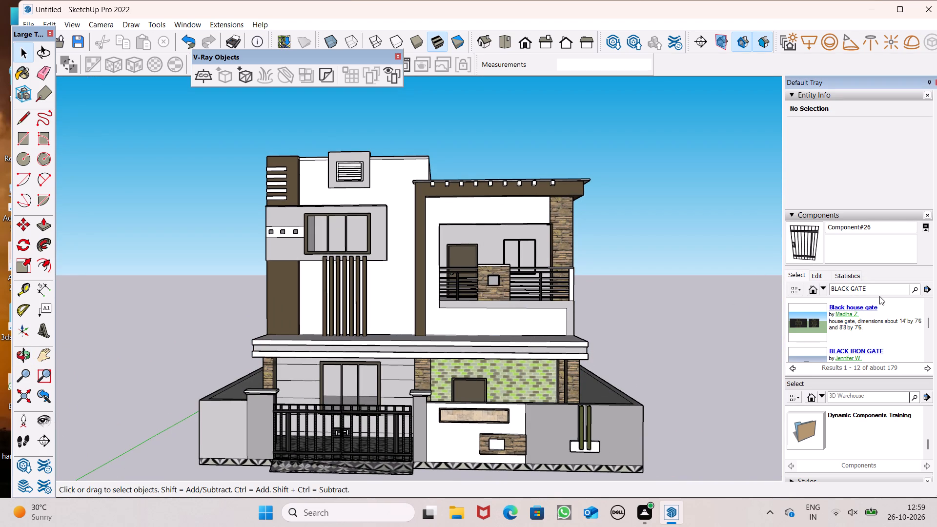
key("BackSpace")
key("BackSpace")
key("BackSpace")
key("BackSpace")
key("BackSpace")
key("BackSpace")
key("BackSpace")
key("BackSpace")
key("BackSpace")
key("BackSpace")
key("BackSpace")
key("BackSpace")
key("BackSpace")
key("BackSpace")
key("BackSpace")
key("BackSpace")
key("BackSpace")
key("BackSpace")
type("PLANS")
key("BackSpace")
type("TS")
key("Return")
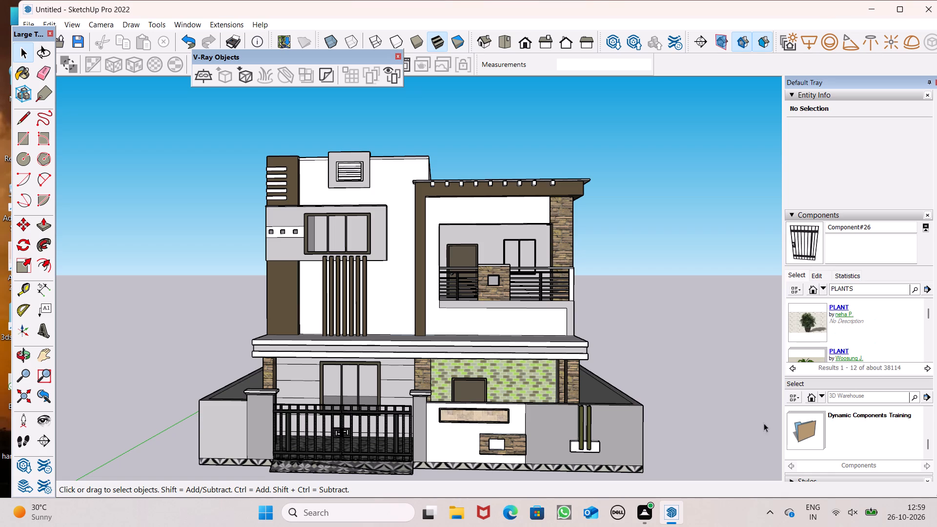
Insert the first PLANT model onto the canopy slab below the balcony, beside the brown column.
left_click(806, 324)
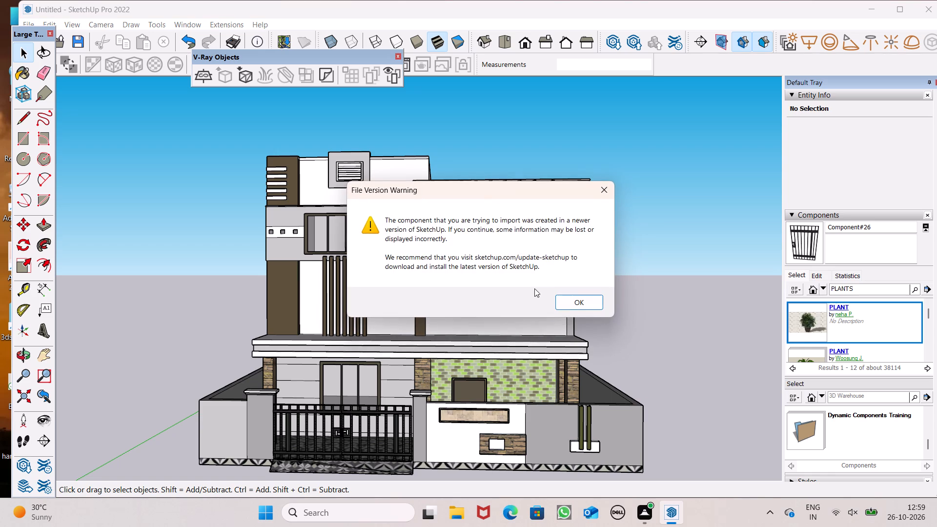
left_click(593, 302)
scroll(425, 331, "up", 6)
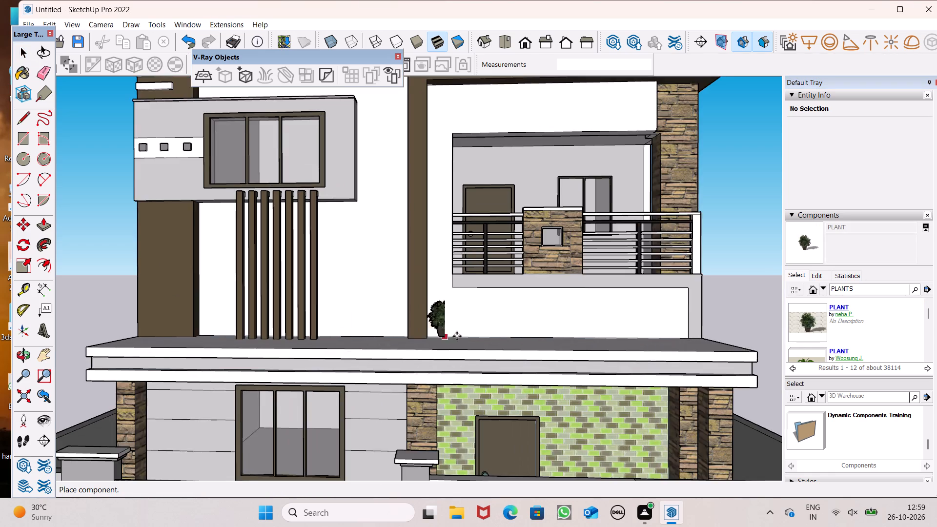
scroll(457, 339, "up", 1)
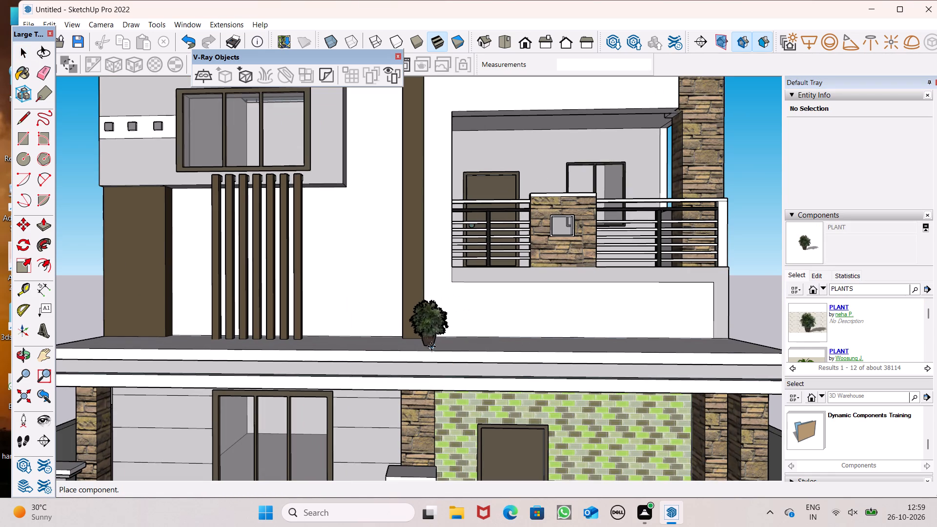
left_click(449, 339)
Move the potted plant by its bottom corners about 2' 7 5/16" and about 1' 6 15/16", onto the slab against the wall base.
scroll(463, 347, "up", 1)
middle_click_drag(443, 366, 204, 428)
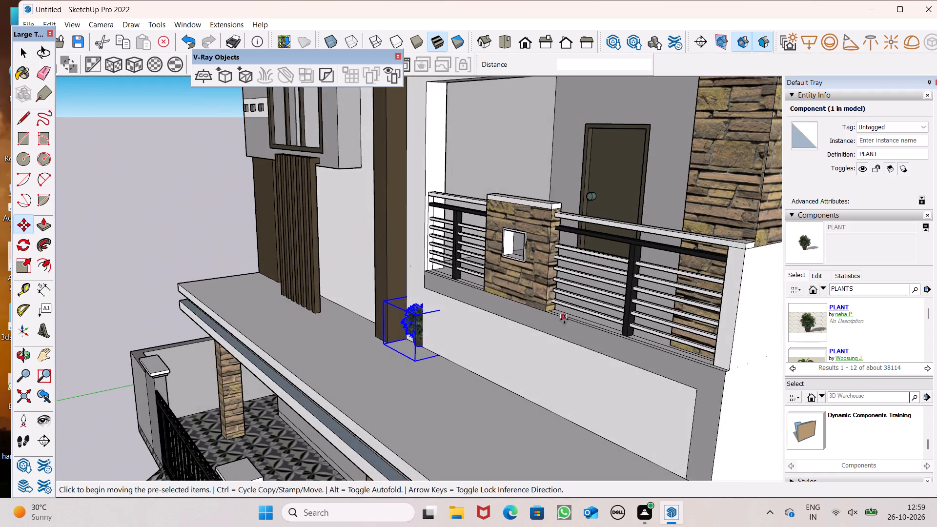
scroll(567, 317, "up", 5)
left_click_drag(348, 386, 302, 414)
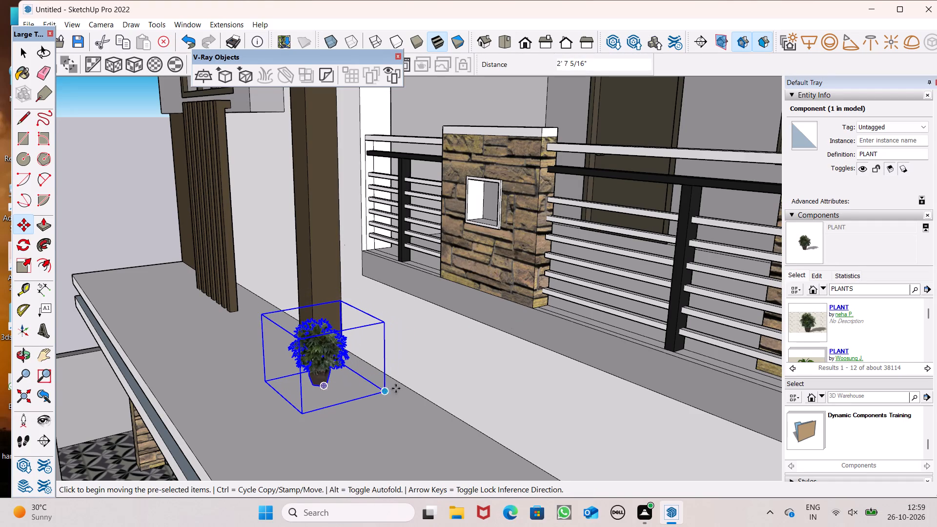
middle_click_drag(427, 377, 375, 363)
scroll(405, 368, "up", 5)
left_click_drag(331, 399, 346, 369)
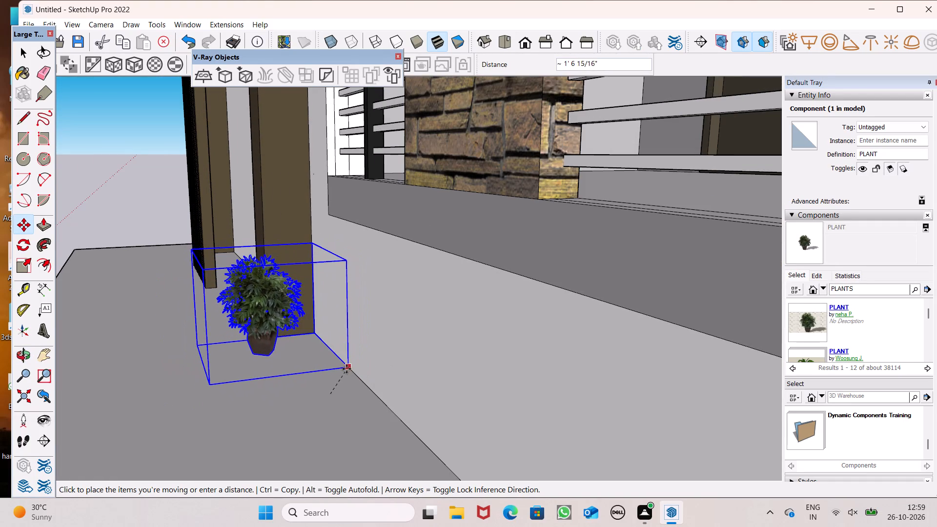
left_click_drag(346, 369, 346, 369)
Move the potted plant about 9" along the green axis, farther back toward the wall.
scroll(373, 383, "up", 1)
middle_click_drag(373, 383, 682, 323)
scroll(569, 327, "down", 4)
scroll(270, 295, "down", 6)
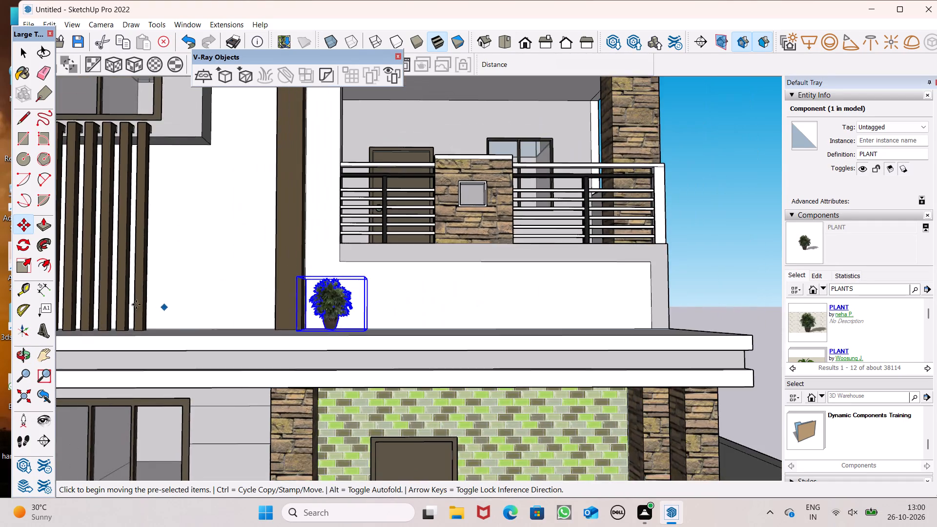
scroll(114, 305, "down", 4)
middle_click_drag(425, 312, 410, 341)
scroll(436, 299, "up", 6)
scroll(159, 388, "up", 2)
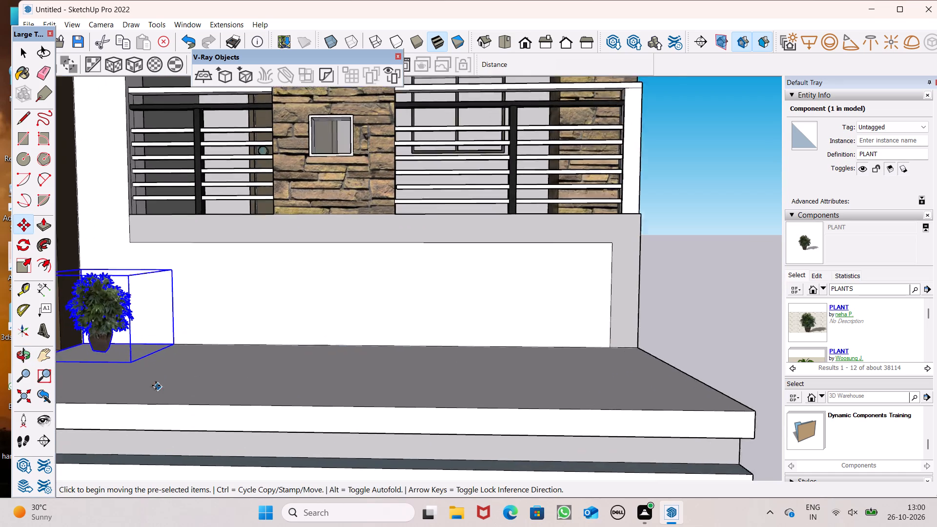
scroll(156, 385, "up", 2)
scroll(163, 353, "down", 3)
middle_click_drag(182, 367, 177, 394)
scroll(115, 357, "up", 3)
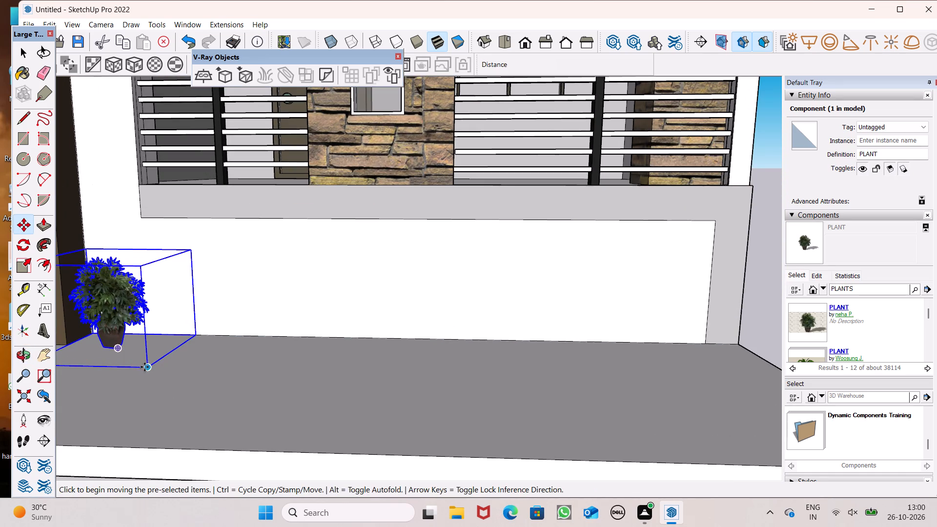
left_click_drag(149, 368, 163, 360)
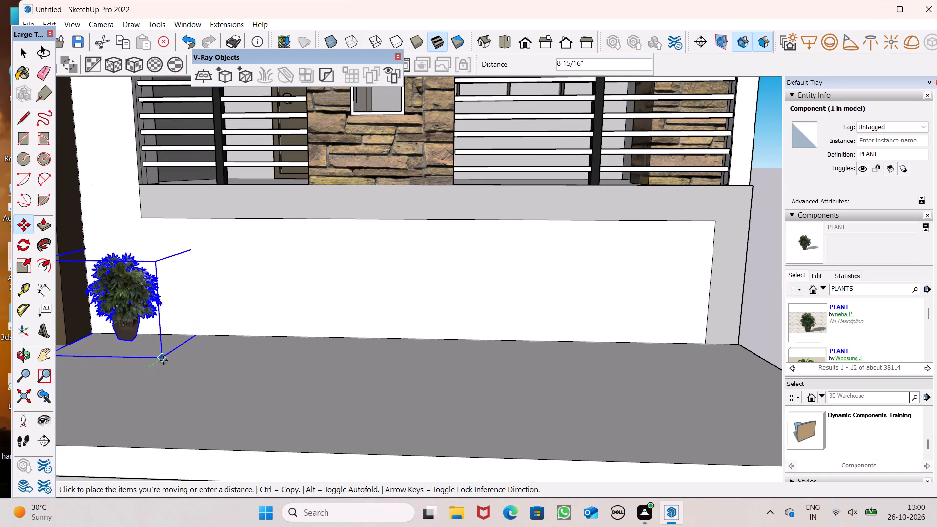
left_click_drag(163, 360, 165, 358)
Copy the potted plant along the wall to the opposite end of the canopy slab and clear the selection.
left_click_drag(164, 359, 168, 359)
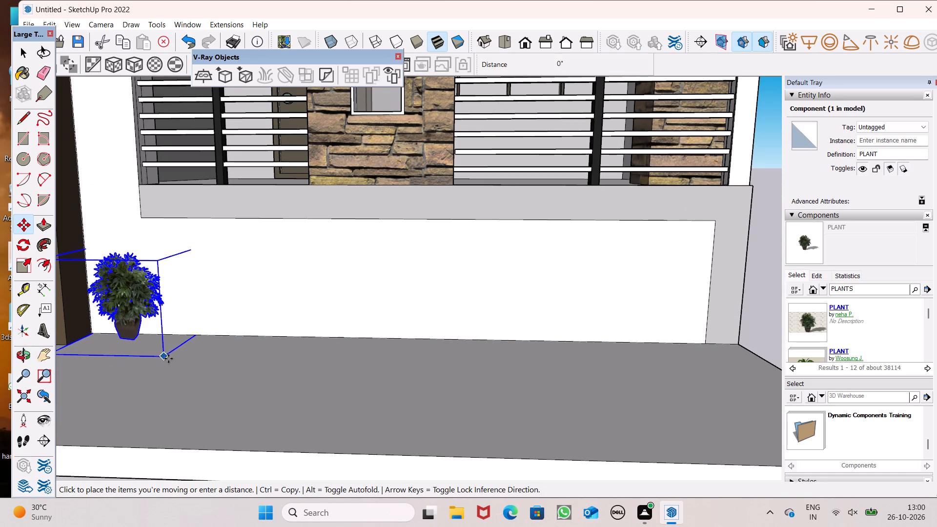
left_click_drag(168, 359, 771, 382)
scroll(422, 337, "down", 6)
key("space")
left_click(683, 289)
scroll(654, 278, "down", 3)
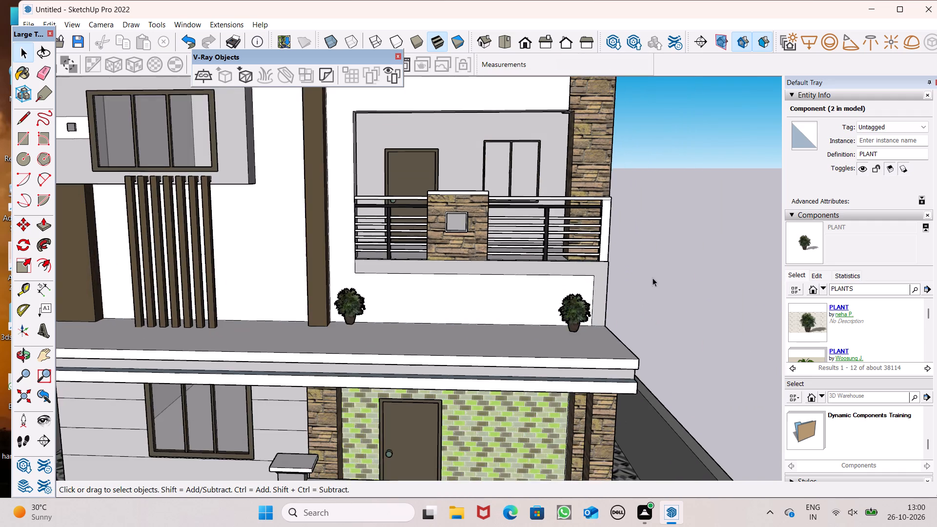
Nudge the copied potted plant by its bottom corner, raising it about 1 11/16" at its end of the canopy slab.
middle_click_drag(688, 323, 645, 325)
scroll(631, 319, "up", 6)
middle_click_drag(596, 400, 554, 441)
scroll(554, 441, "up", 1)
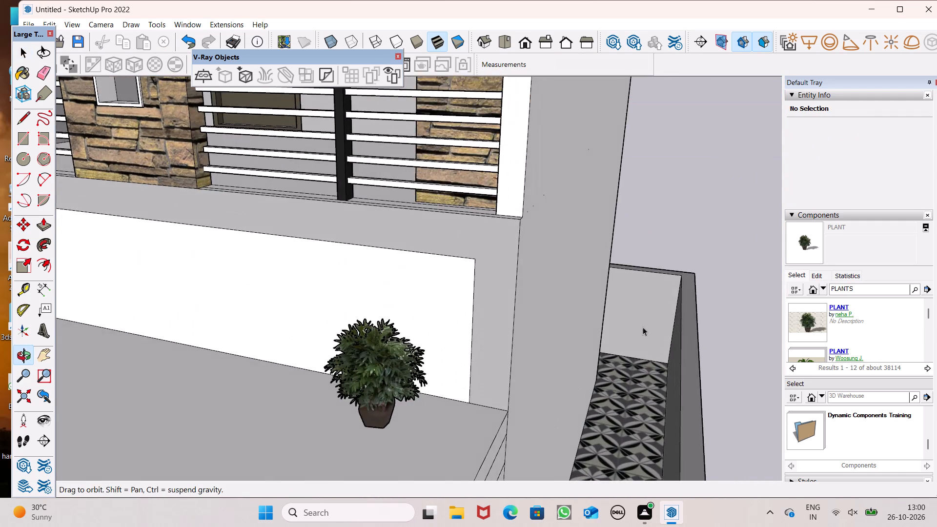
scroll(652, 321, "down", 6)
left_click(570, 324)
key("m")
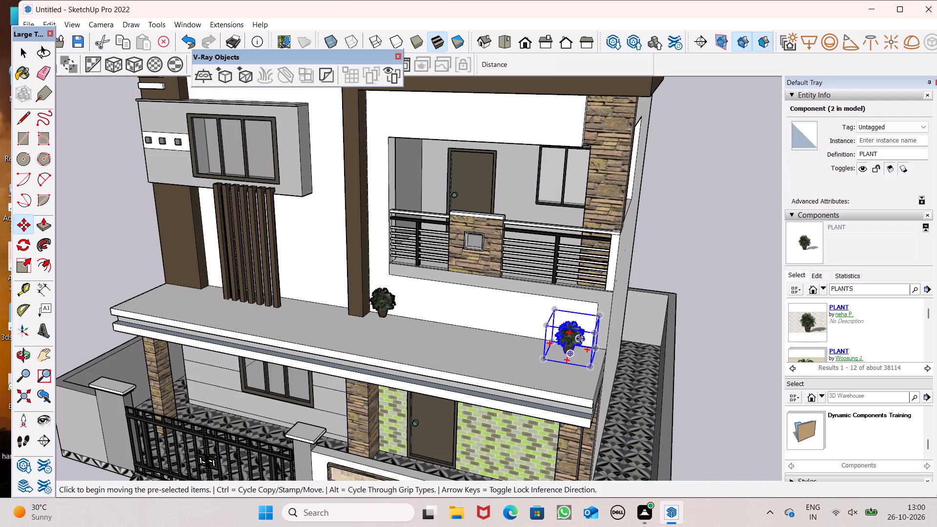
key("Return")
left_click_drag(590, 369, 594, 361)
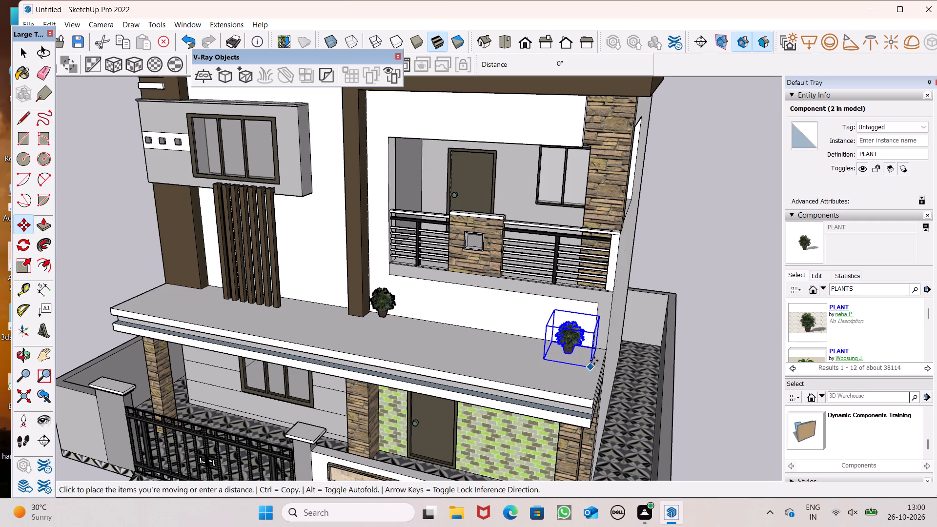
left_click_drag(594, 361, 595, 363)
middle_click_drag(631, 345, 778, 275)
scroll(618, 274, "up", 7)
middle_click_drag(580, 339, 581, 387)
scroll(543, 401, "up", 6)
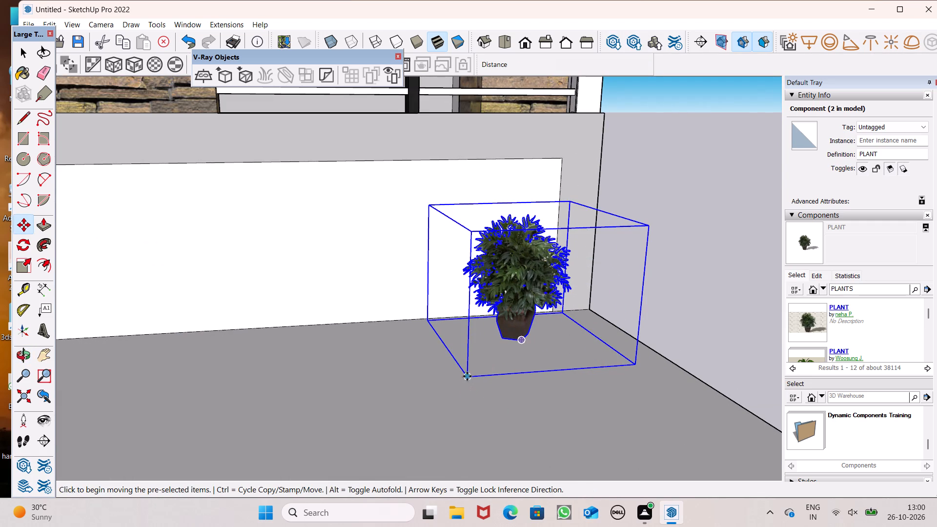
left_click_drag(467, 376, 473, 369)
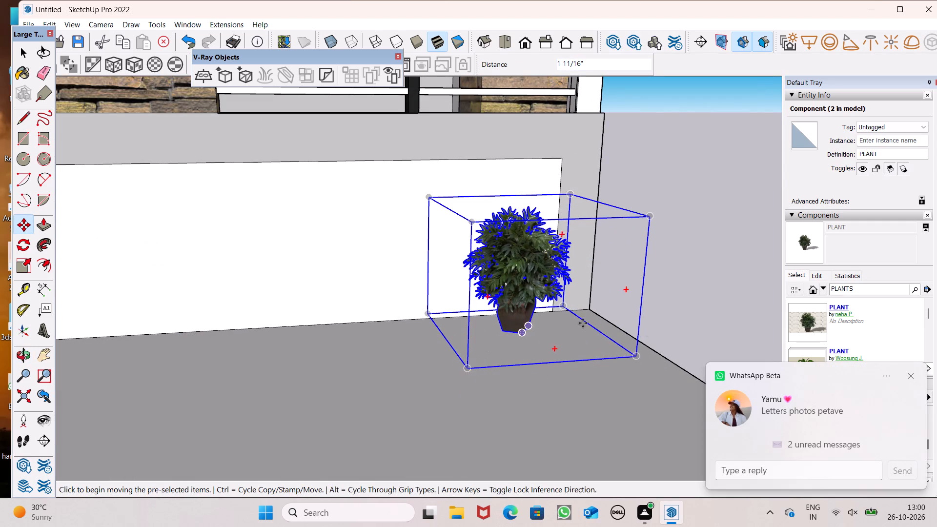
left_click(907, 374)
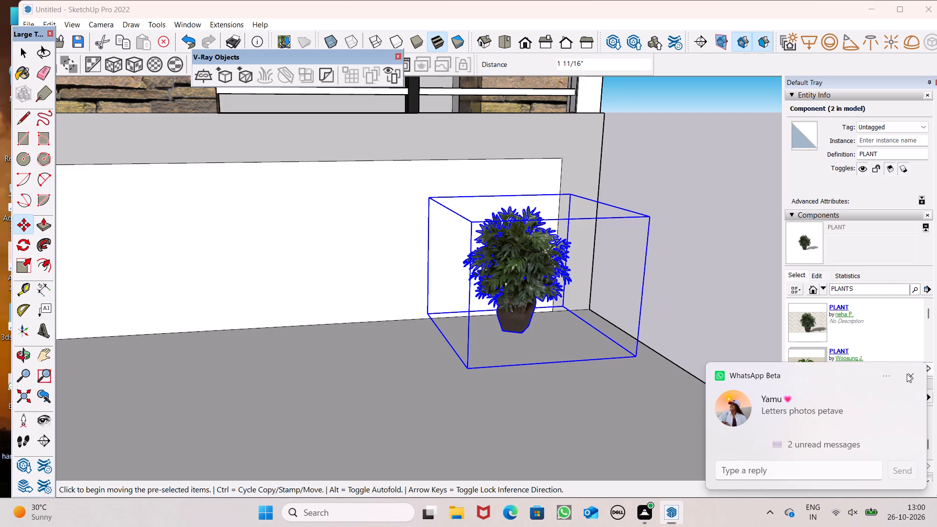
scroll(586, 300, "down", 4)
scroll(715, 273, "down", 3)
key("space")
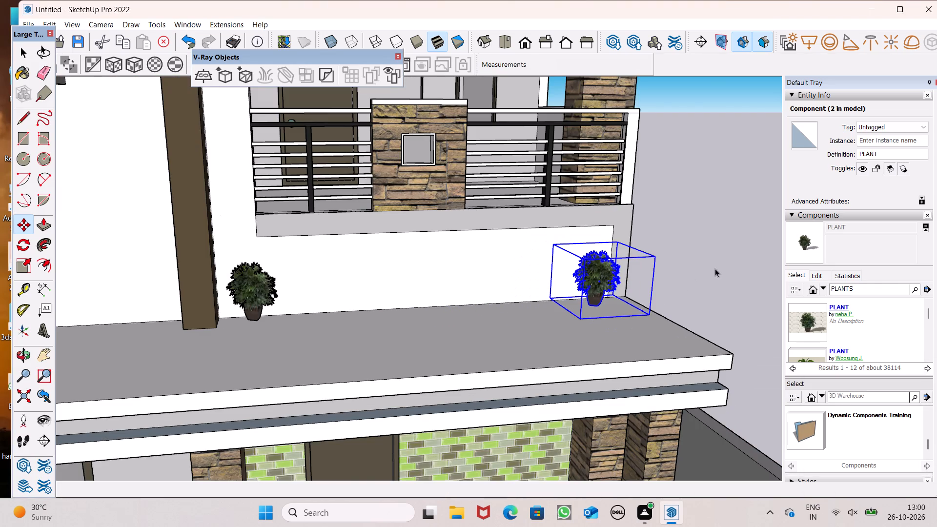
scroll(712, 250, "down", 4)
middle_click_drag(781, 320, 594, 326)
scroll(588, 330, "down", 4)
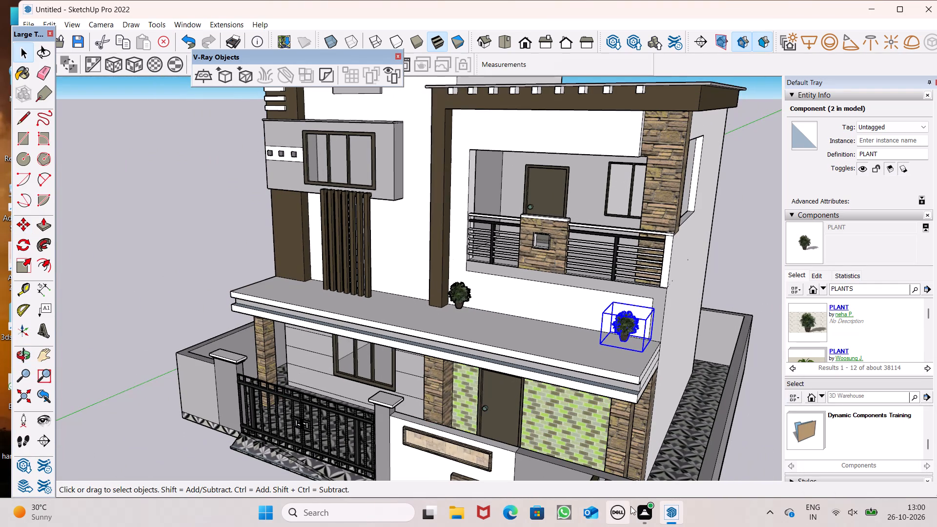
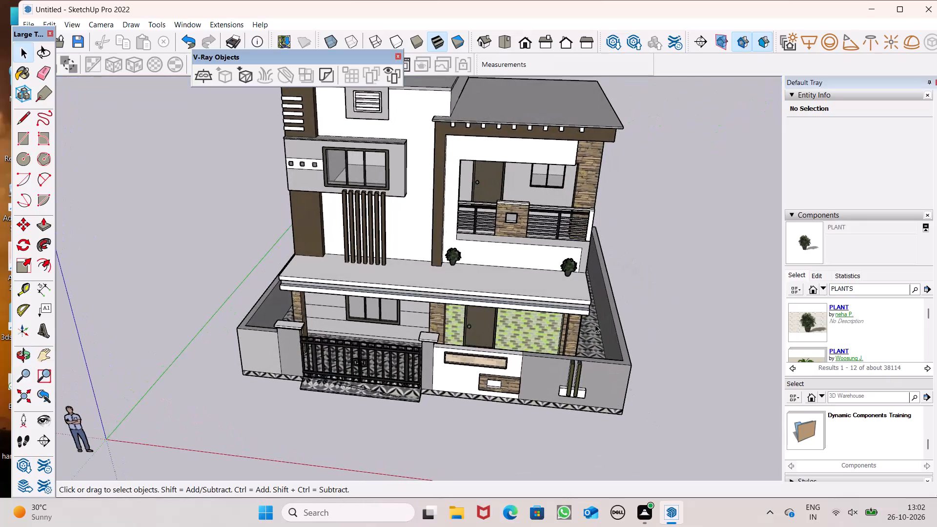
Draw a rectangle about 12' 1 3/16" by 2' 5 7/16" on the canopy slab, along the wall base between the two potted plants.
scroll(518, 199, "up", 7)
scroll(522, 197, "down", 3)
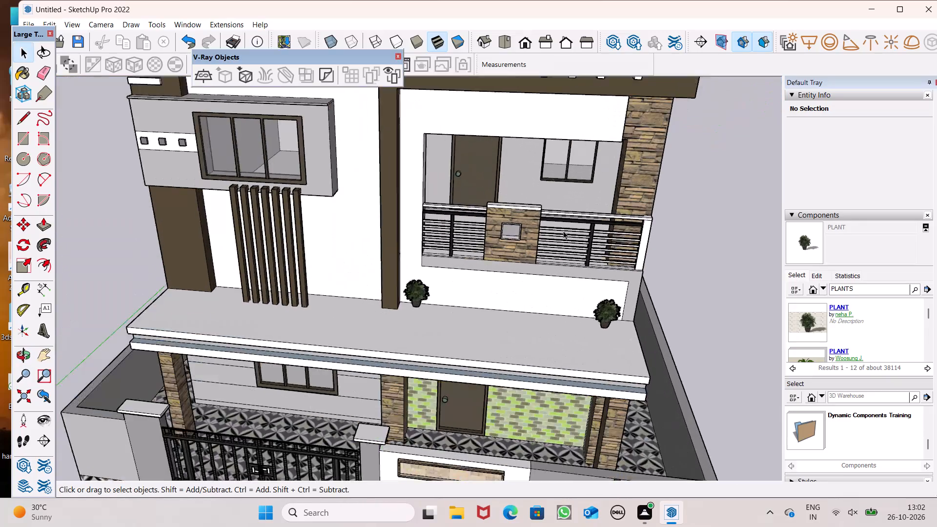
scroll(563, 231, "down", 2)
middle_click_drag(570, 283, 600, 362)
scroll(597, 367, "up", 7)
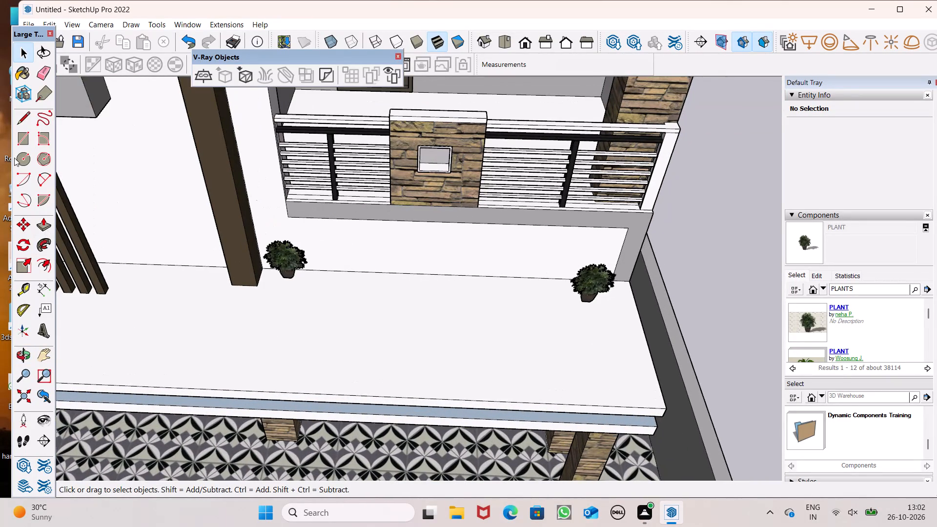
left_click(23, 138)
scroll(359, 255, "up", 5)
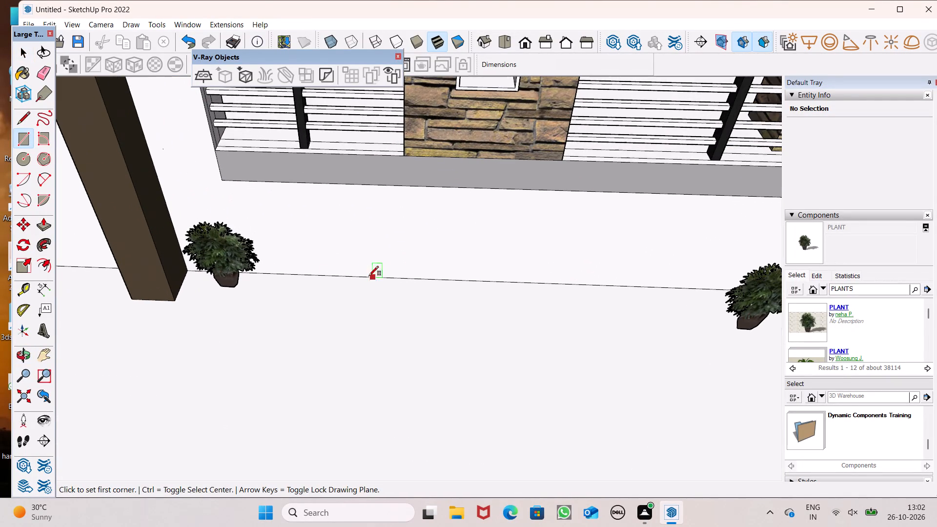
scroll(269, 229, "down", 4)
middle_click_drag(277, 303, 286, 316)
scroll(286, 316, "up", 5)
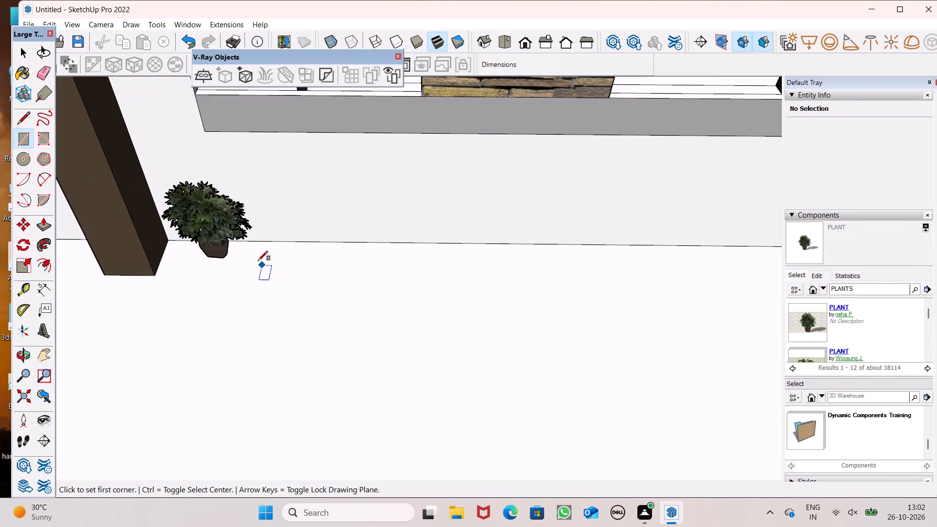
scroll(248, 244, "down", 3)
scroll(251, 246, "up", 3)
left_click(252, 244)
scroll(247, 278, "down", 2)
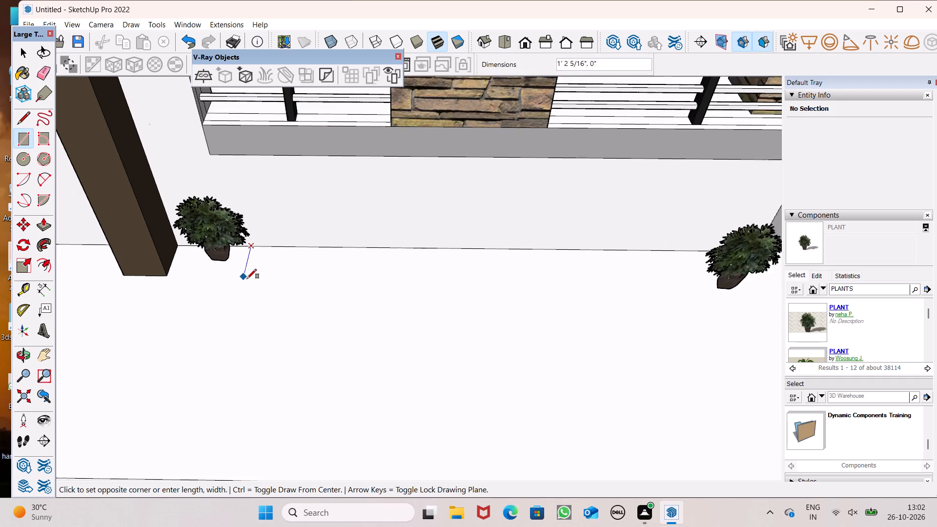
scroll(247, 279, "down", 2)
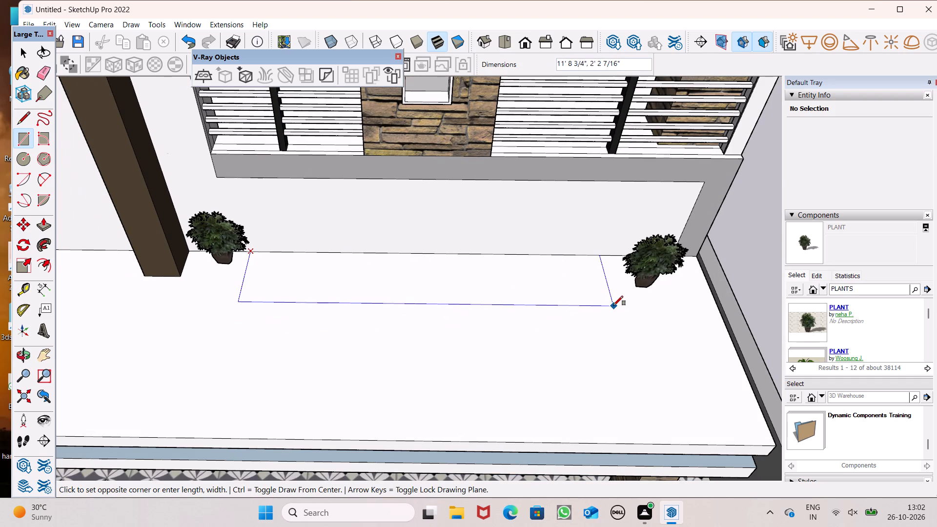
scroll(631, 316, "up", 2)
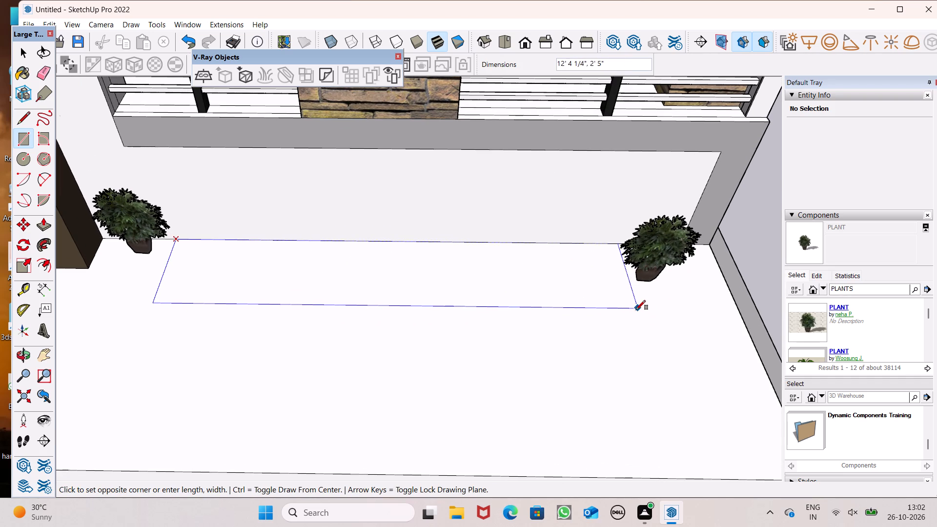
left_click(626, 311)
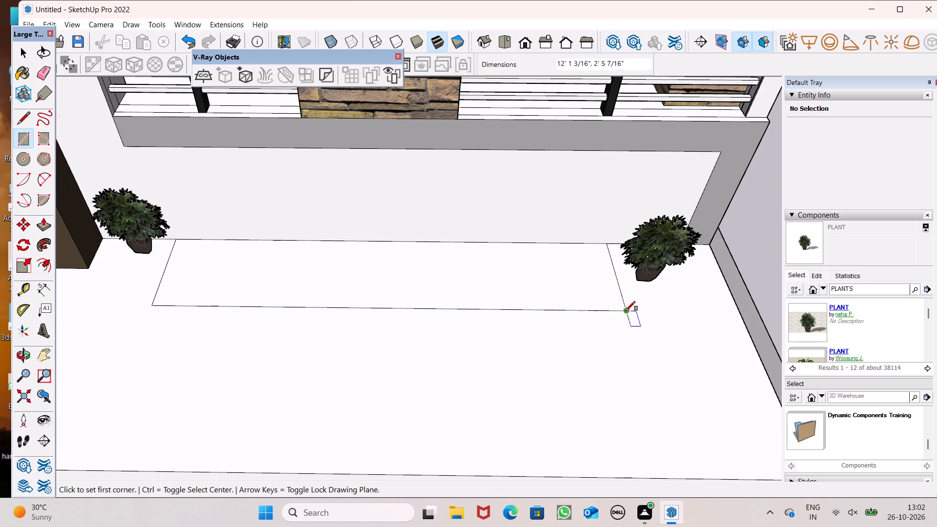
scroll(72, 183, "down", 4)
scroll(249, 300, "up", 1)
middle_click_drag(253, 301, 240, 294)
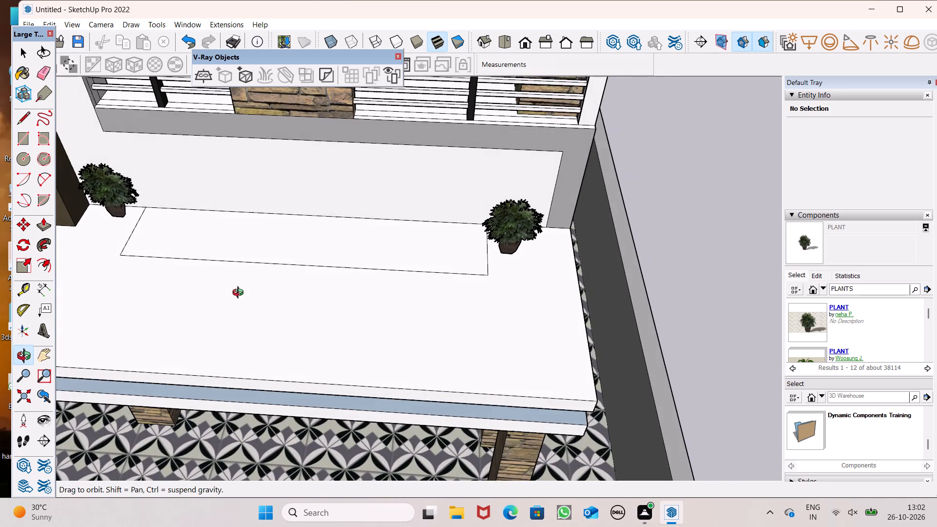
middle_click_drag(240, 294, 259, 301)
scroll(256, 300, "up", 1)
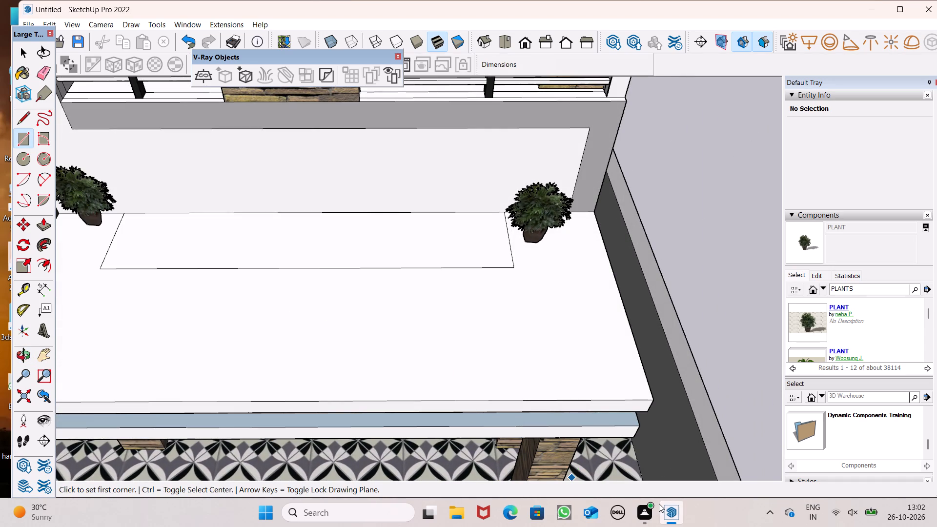
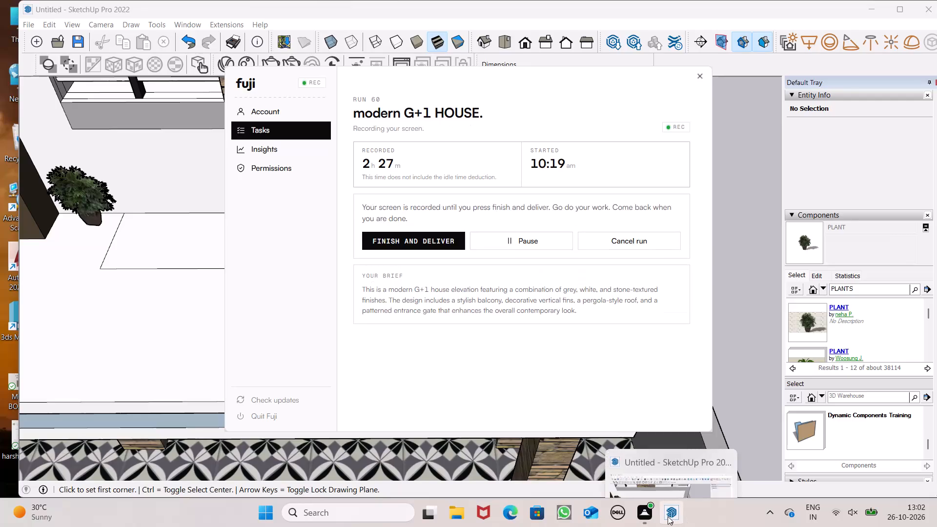
Switch from the recorder window back to the house model in SketchUp.
left_click(668, 516)
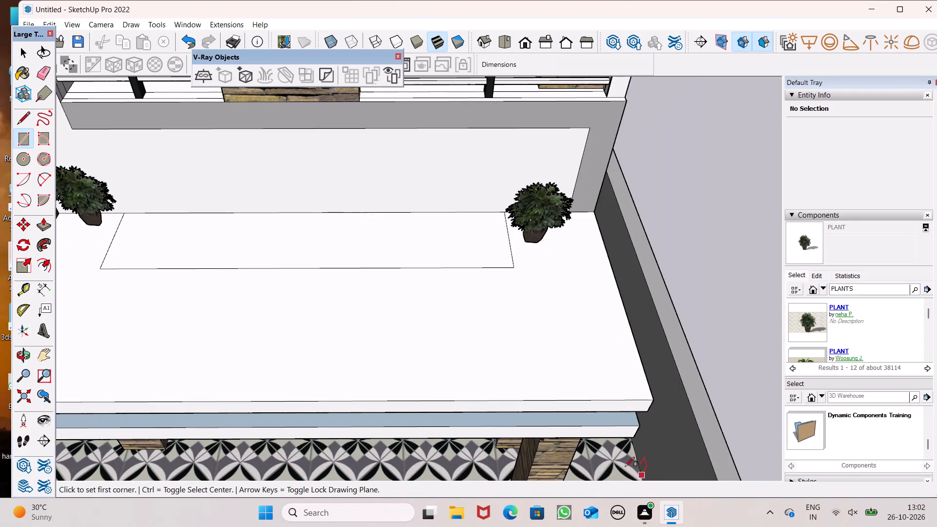
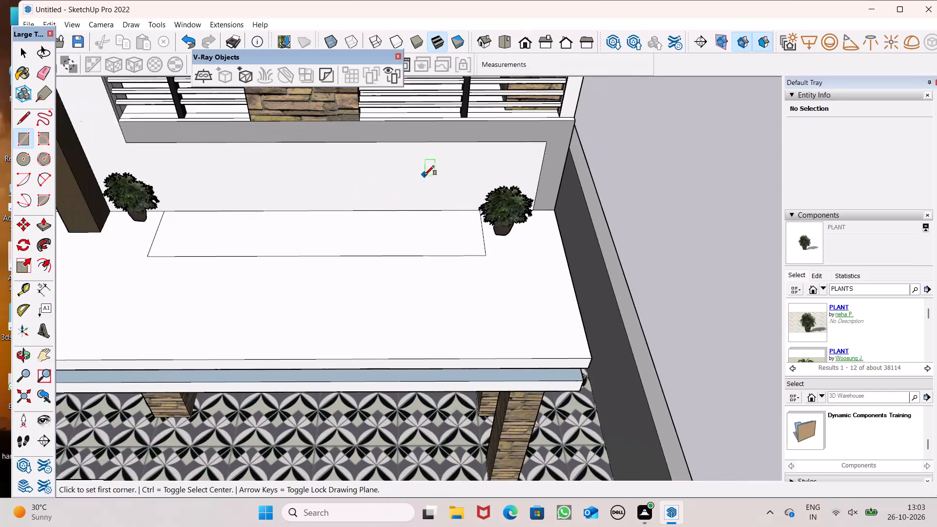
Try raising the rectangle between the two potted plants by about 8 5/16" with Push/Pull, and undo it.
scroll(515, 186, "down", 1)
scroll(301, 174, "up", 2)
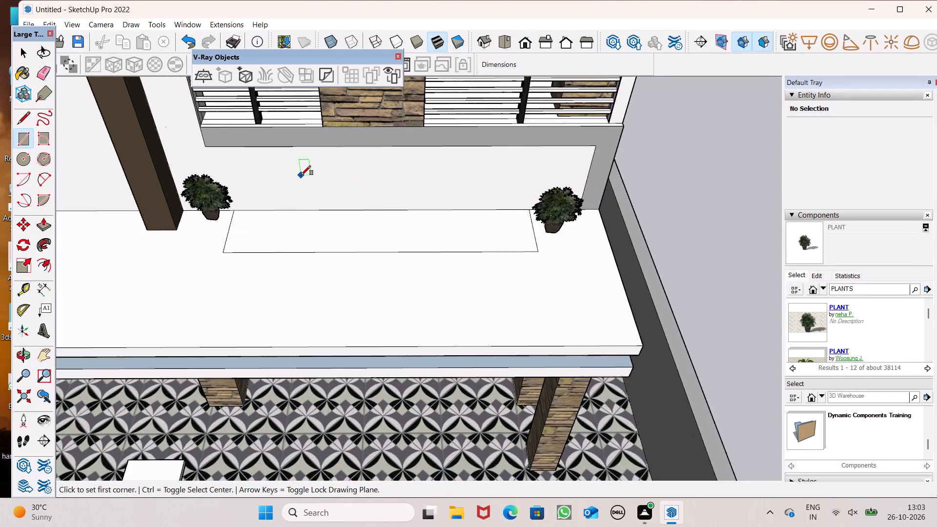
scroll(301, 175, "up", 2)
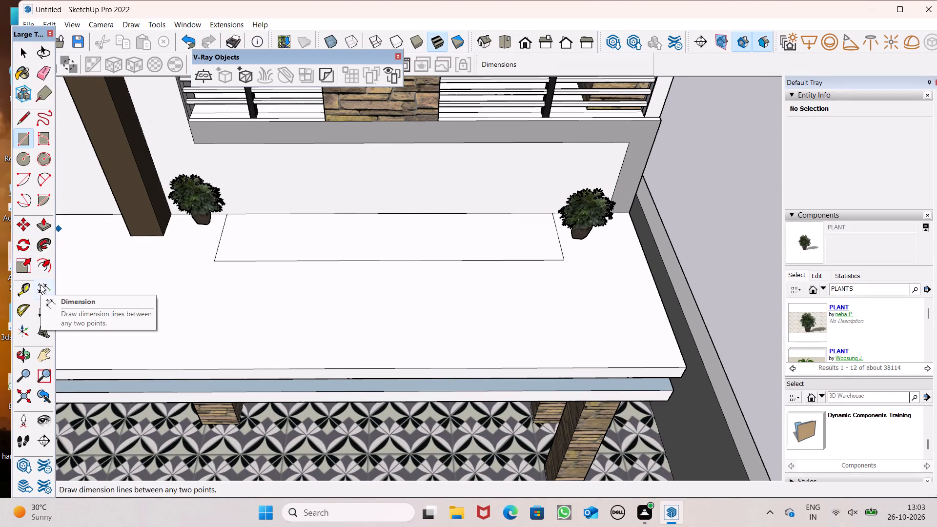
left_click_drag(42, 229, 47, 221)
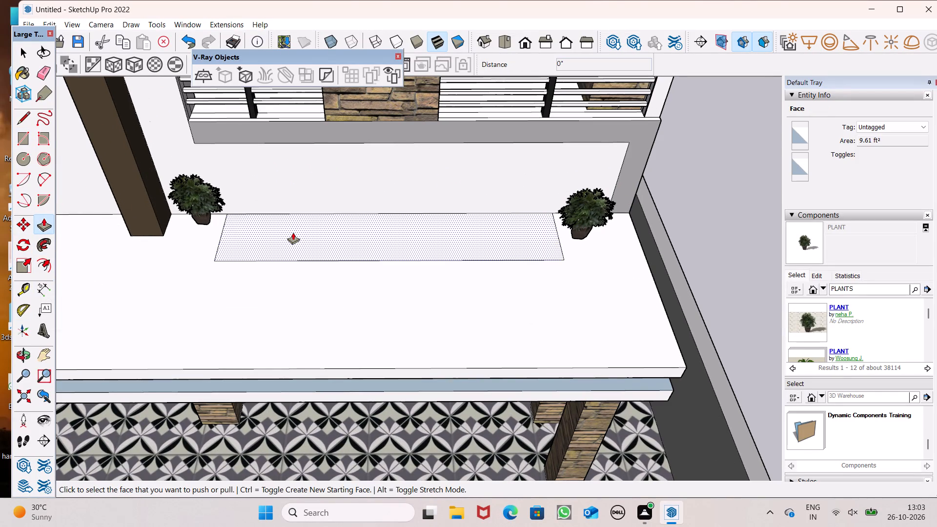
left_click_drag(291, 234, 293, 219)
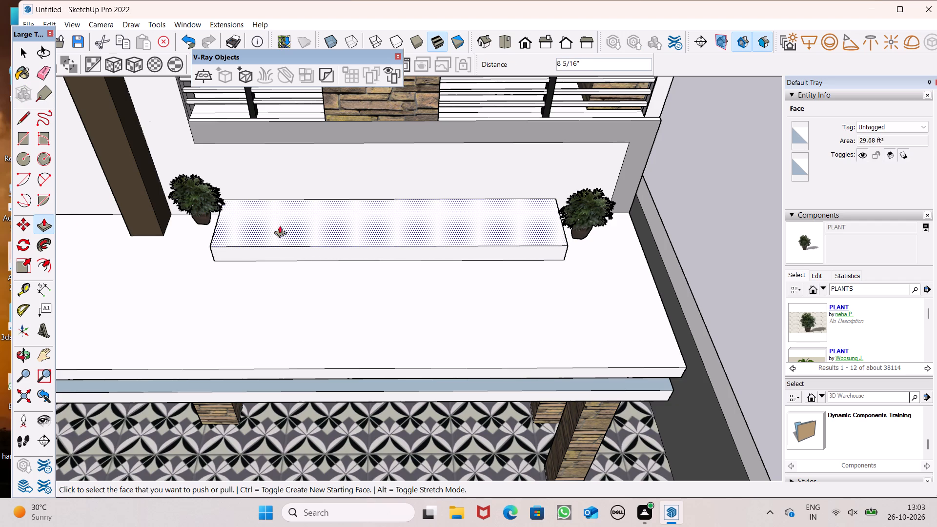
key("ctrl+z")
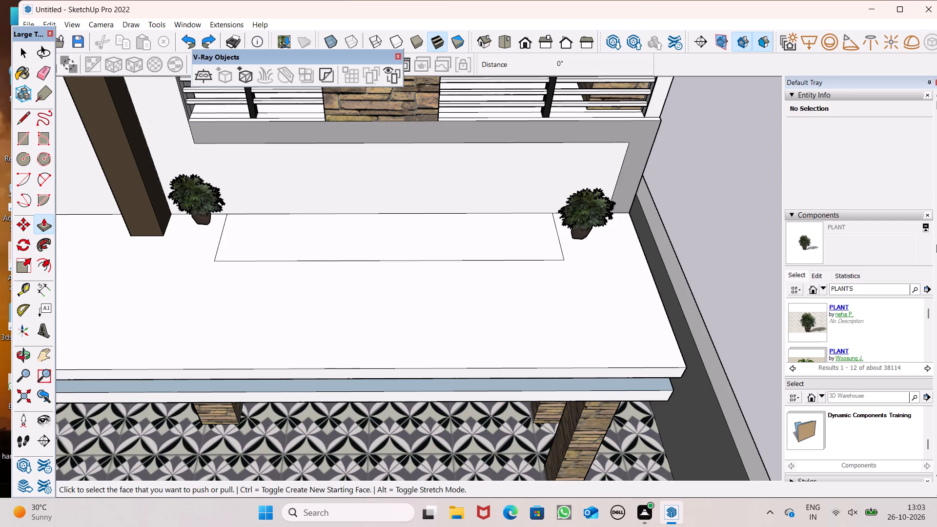
Paint the rectangle between the two potted plants with Grass Light Green from the Landscaping, Fencing and Vegetation materials.
scroll(875, 336, "down", 11)
scroll(854, 378, "down", 3)
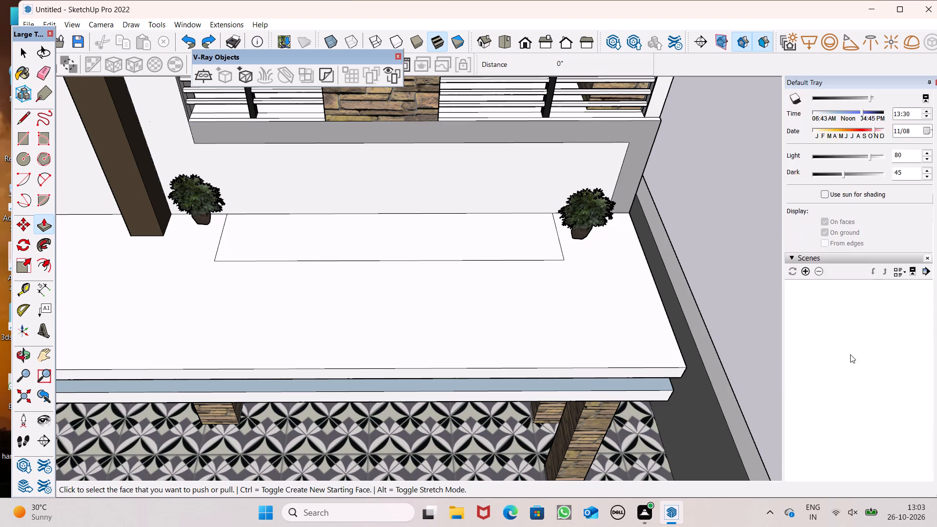
scroll(850, 351, "down", 4)
left_click(850, 420)
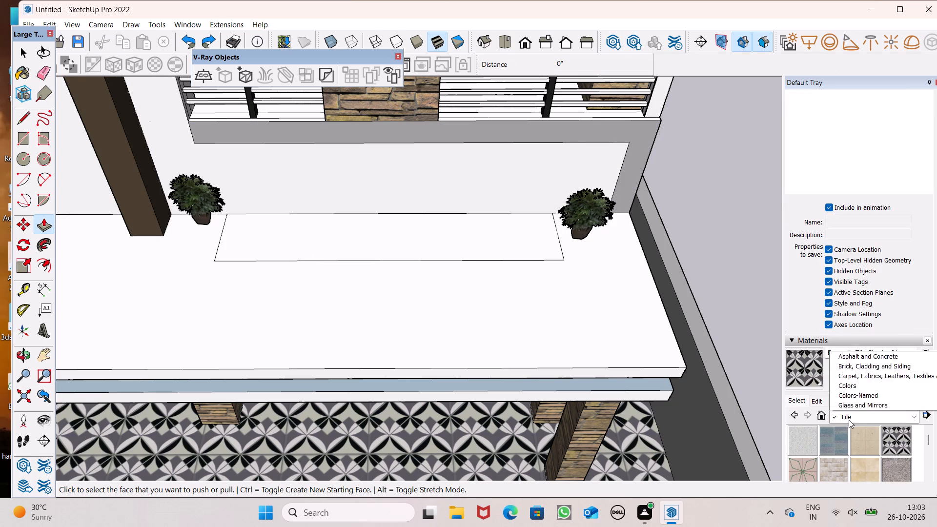
left_click(875, 323)
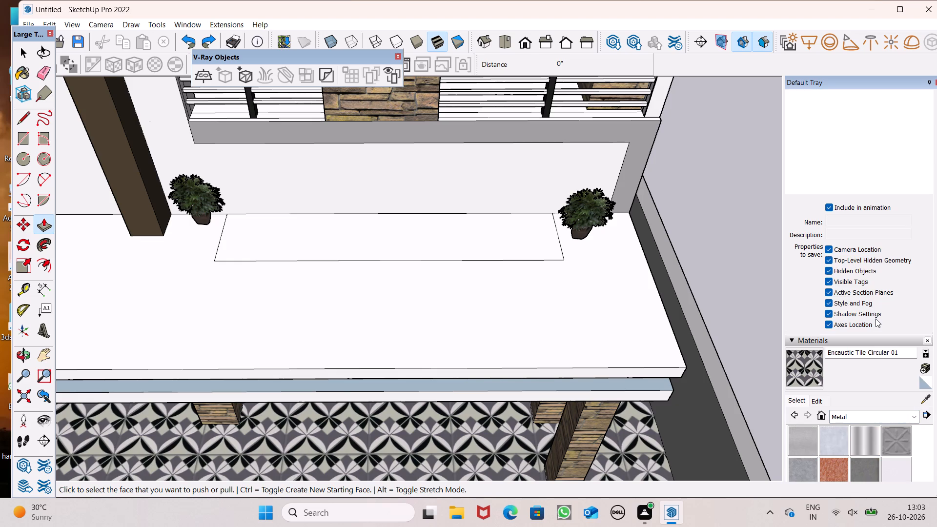
left_click(883, 421)
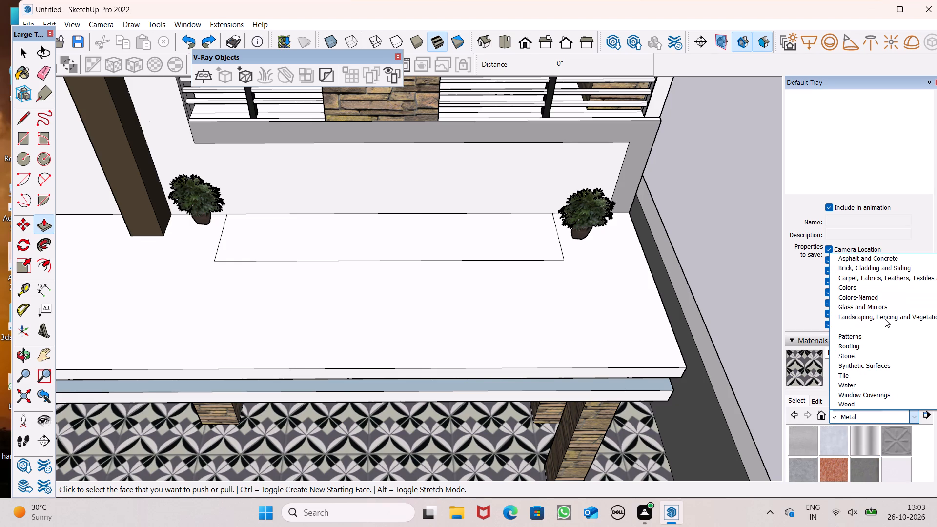
left_click(885, 319)
scroll(848, 400, "down", 3)
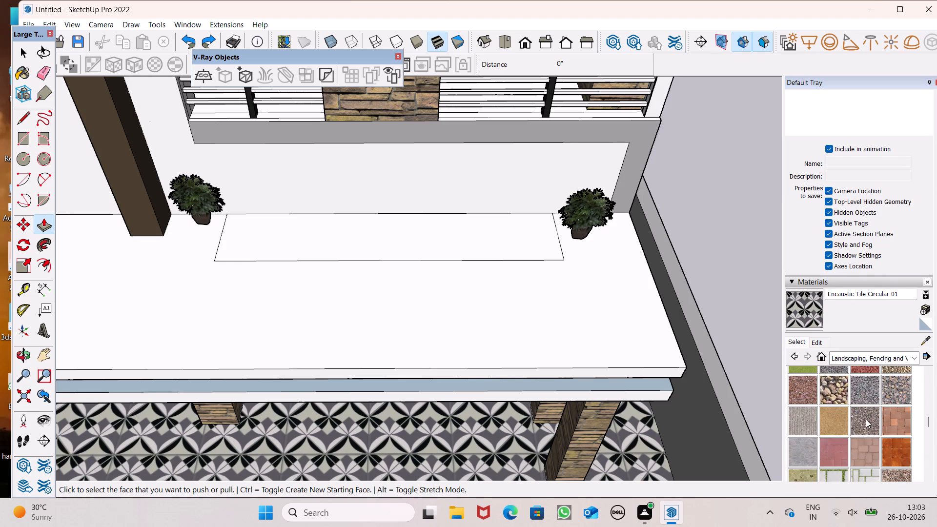
scroll(831, 397, "up", 1)
left_click(806, 411)
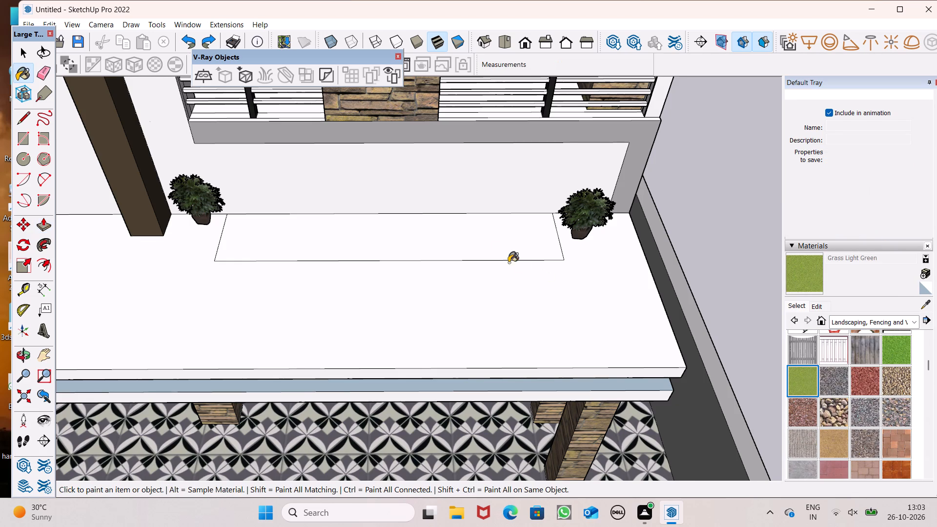
scroll(489, 244, "up", 2)
left_click(483, 242)
scroll(500, 249, "up", 1)
scroll(500, 250, "down", 3)
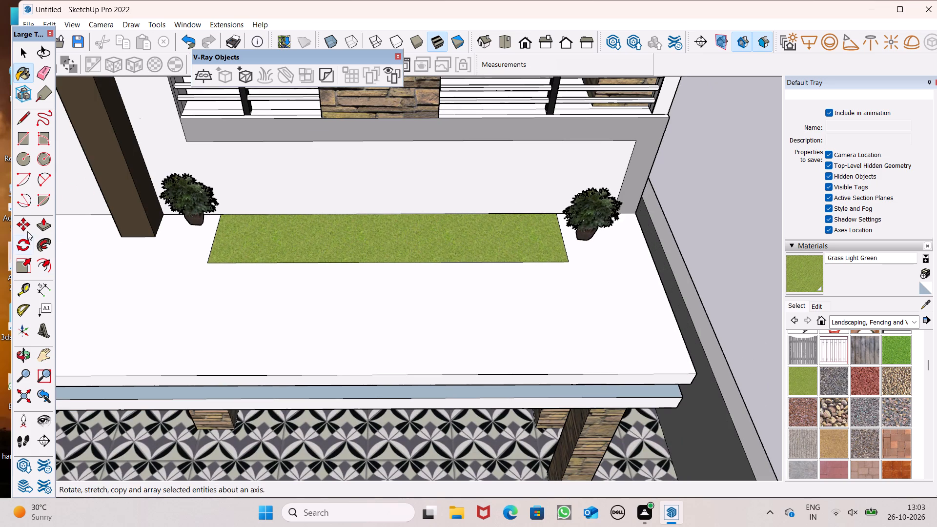
Pull the grass rectangle upward with Push/Pull into a low raised bed between the two potted plants.
left_click(42, 223)
left_click_drag(225, 242, 231, 228)
left_click_drag(231, 226, 231, 220)
scroll(232, 224, "down", 4)
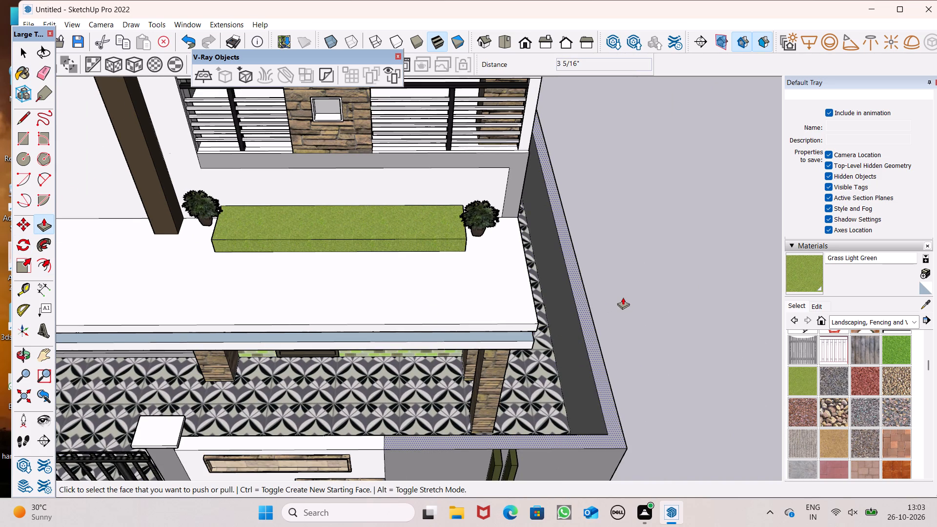
key("space")
scroll(685, 303, "down", 4)
Browse the existing PLANTS component results for a model suited to the grass bed.
scroll(805, 300, "up", 1)
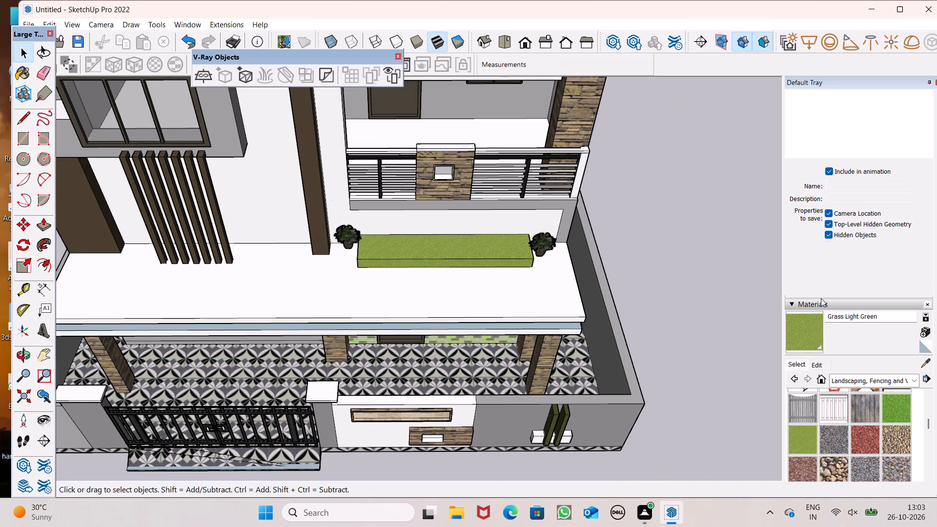
scroll(821, 298, "up", 12)
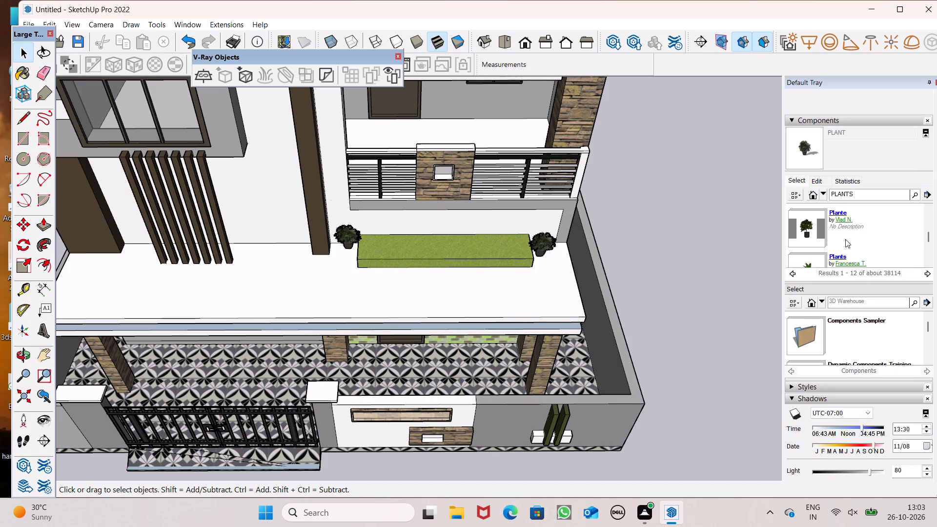
scroll(825, 242, "down", 5)
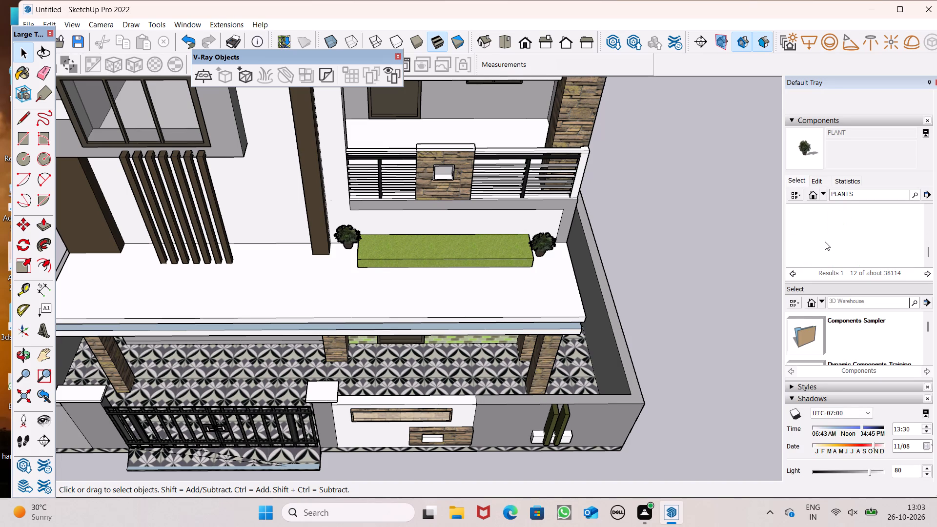
scroll(824, 241, "down", 1)
scroll(797, 211, "up", 2)
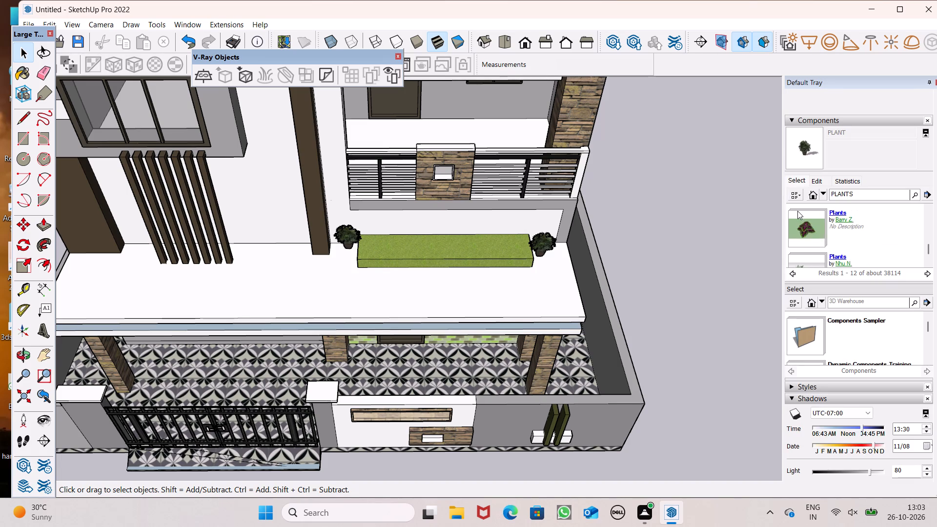
scroll(798, 215, "up", 8)
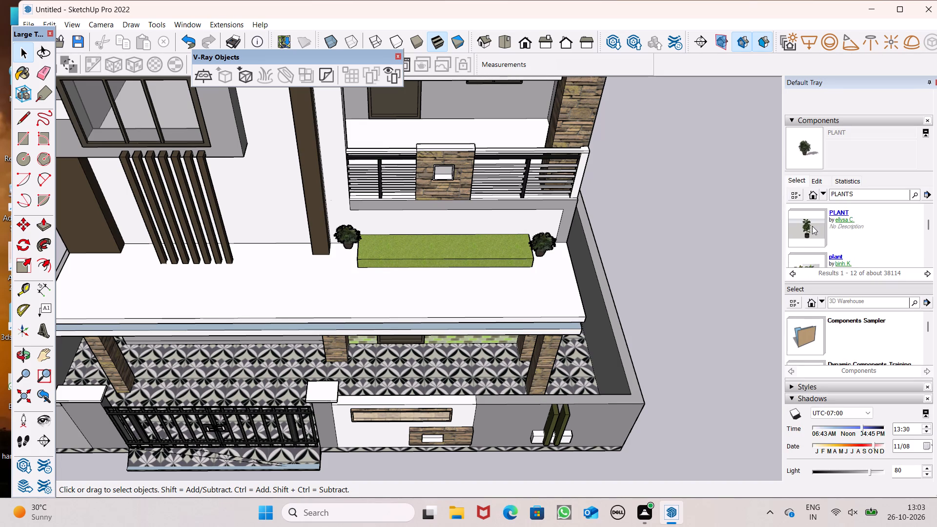
scroll(812, 226, "up", 3)
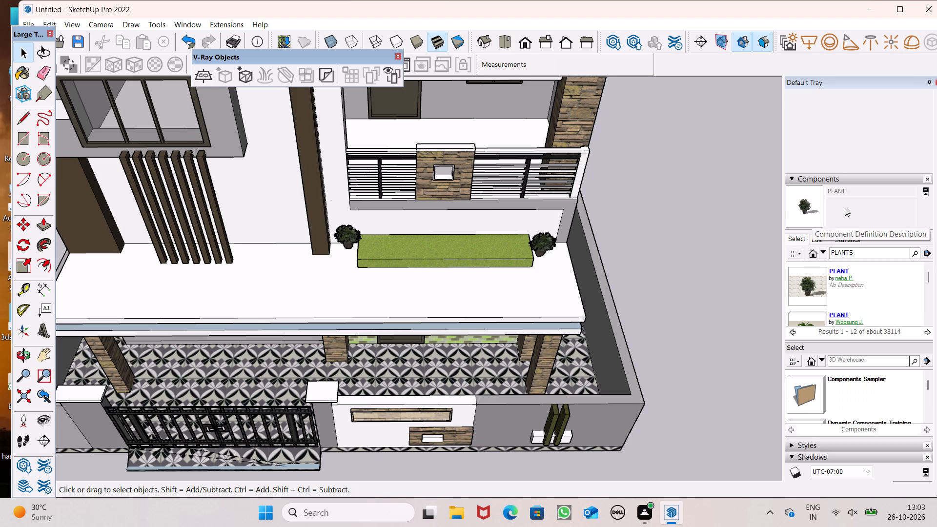
Search the 3D Warehouse components for FLOWERS.
left_click(862, 252)
key("BackSpace")
key("BackSpace")
key("BackSpace")
key("BackSpace")
key("BackSpace")
key("BackSpace")
key("BackSpace")
key("BackSpace")
key("BackSpace")
key("BackSpace")
key("BackSpace")
key("BackSpace")
key("BackSpace")
key("BackSpace")
key("BackSpace")
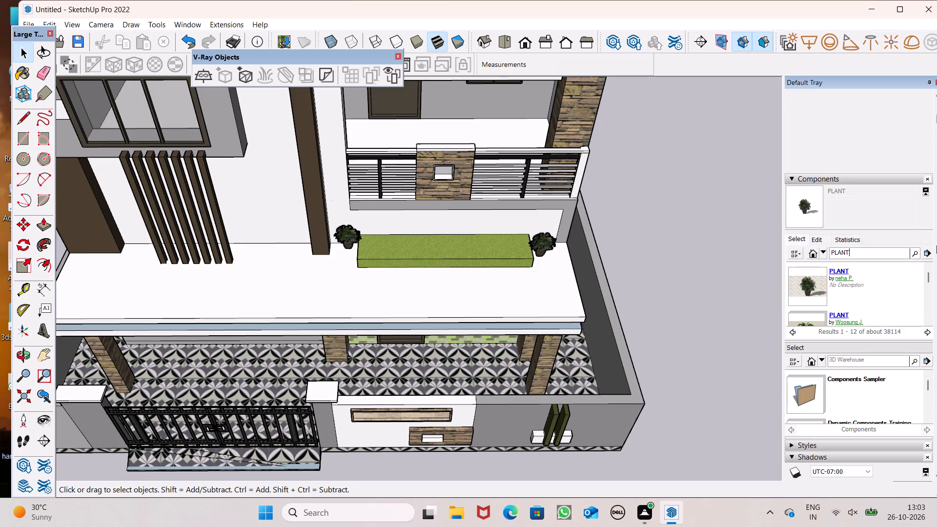
type("FLOE")
key("BackSpace")
type("WERS")
key("Return")
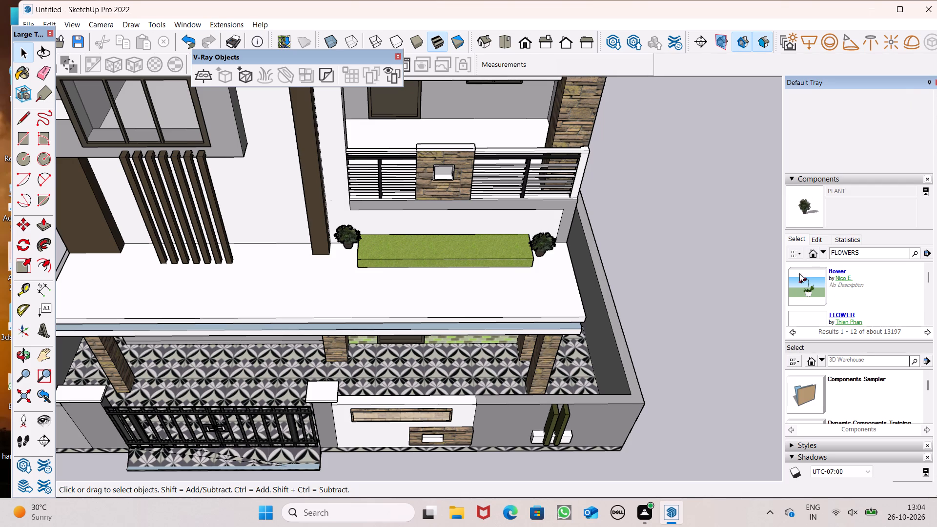
Open the flowers collection in the results and place its 3D Landscape Plant Calibrachoa on the grass bed's pillar-side end, near the wall.
scroll(815, 285, "down", 3)
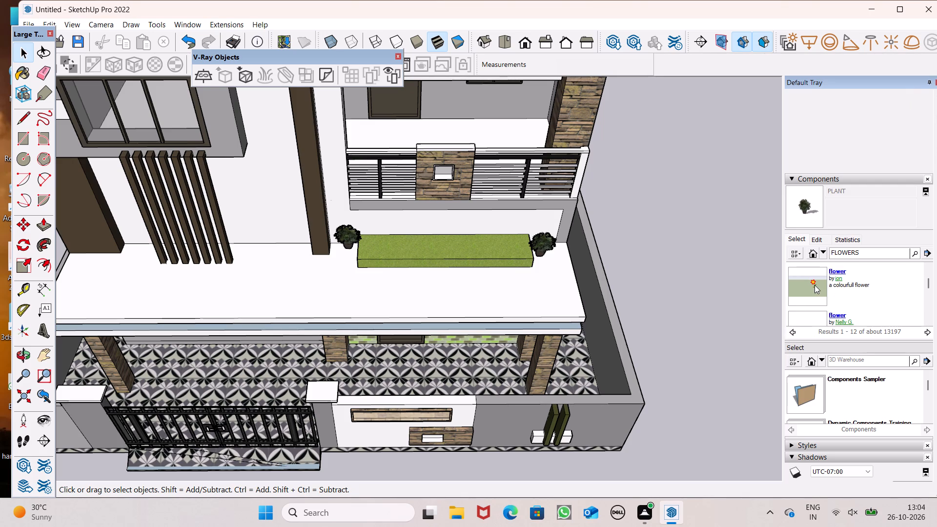
scroll(815, 286, "down", 3)
scroll(813, 284, "up", 1)
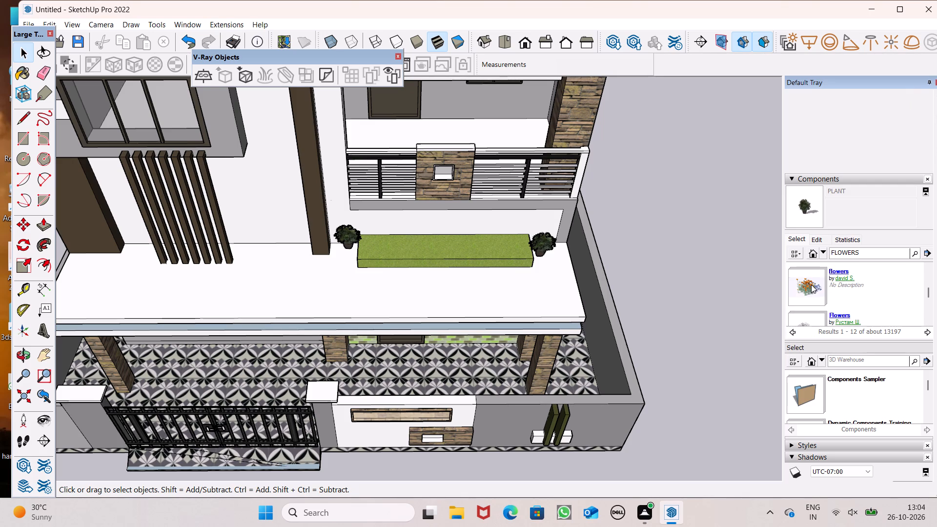
left_click(810, 284)
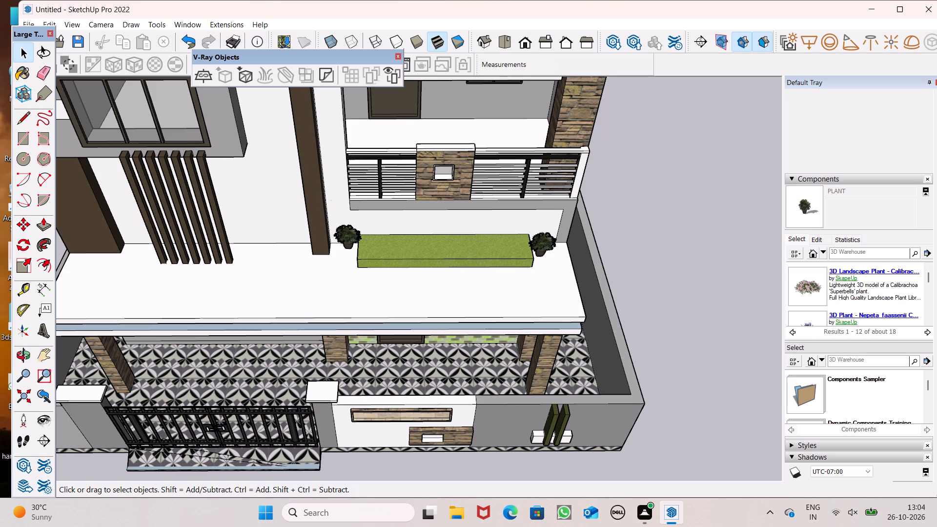
left_click(804, 290)
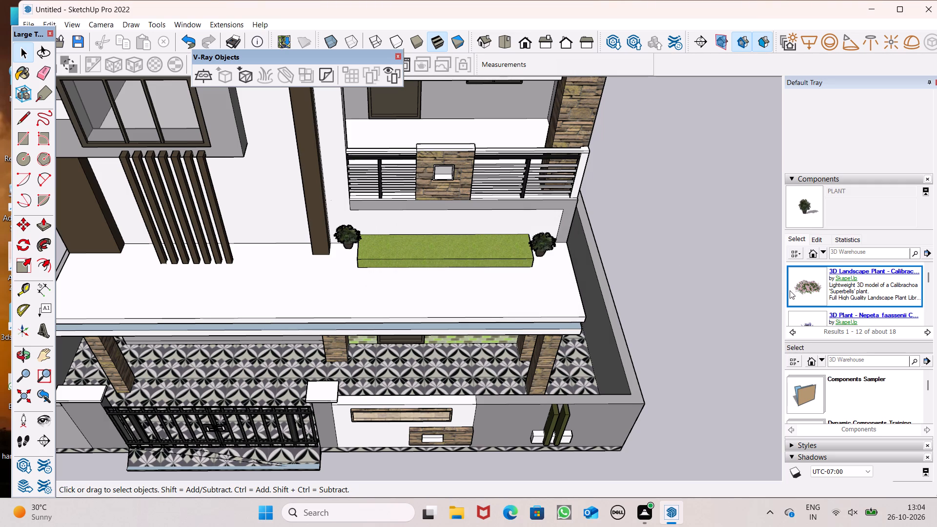
left_click(805, 289)
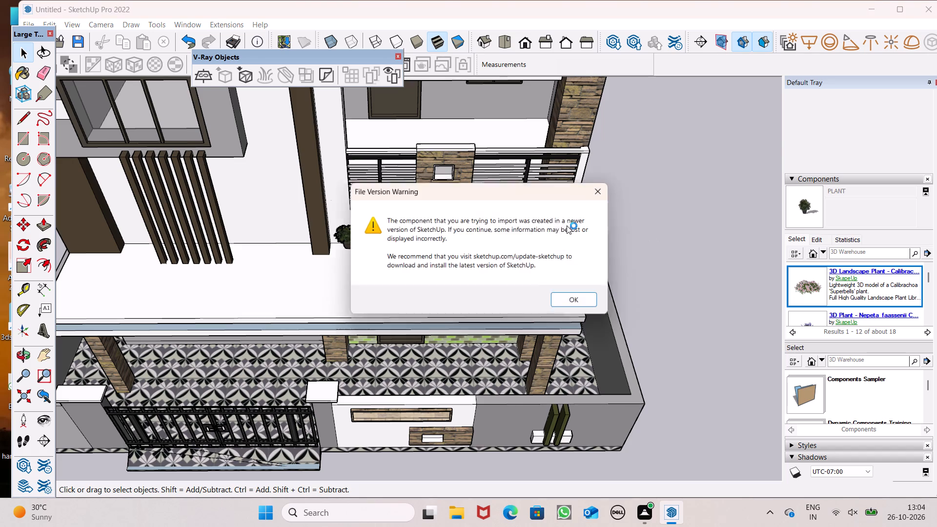
left_click(576, 301)
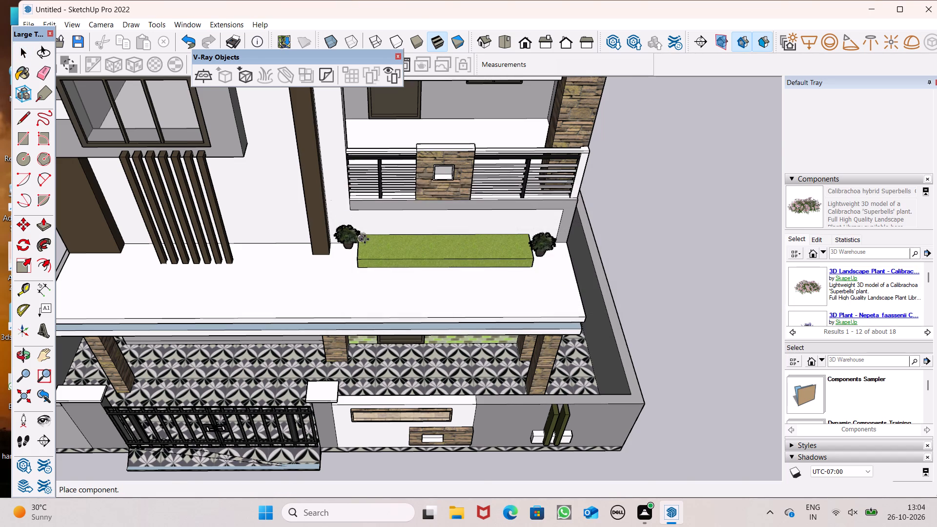
scroll(370, 239, "up", 14)
scroll(374, 244, "up", 8)
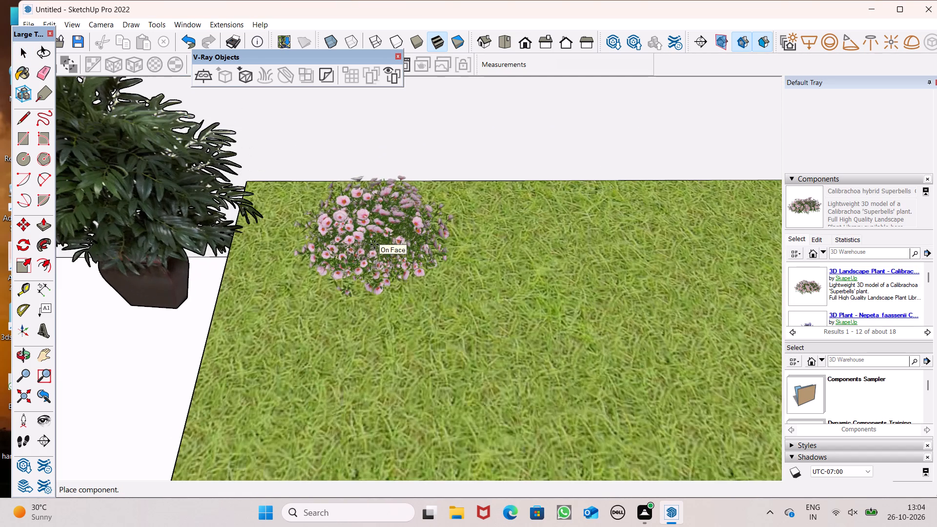
left_click(352, 231)
Move the flower clump up about 1 5/16" so it sits on the grass bed's top surface.
scroll(348, 227, "down", 4)
middle_click_drag(400, 231, 373, 127)
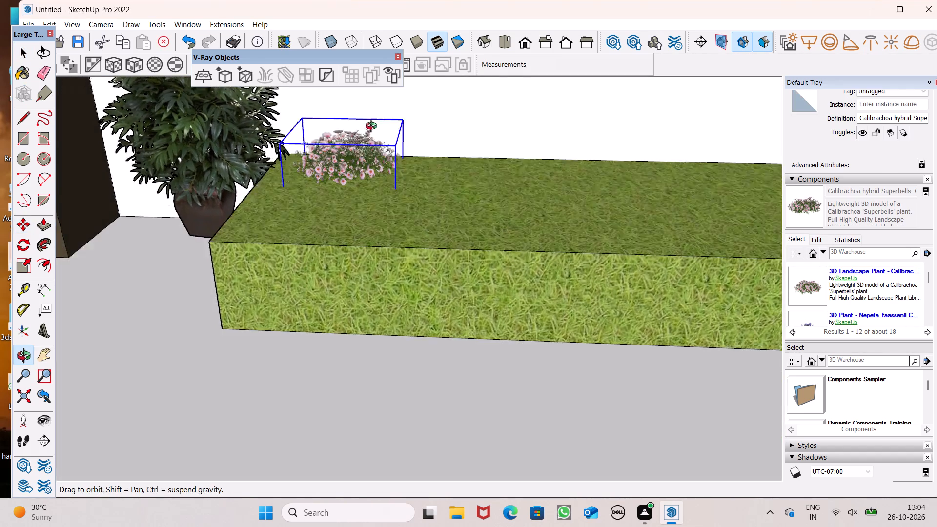
middle_click_drag(373, 127, 372, 126)
scroll(367, 173, "down", 5)
scroll(371, 165, "up", 7)
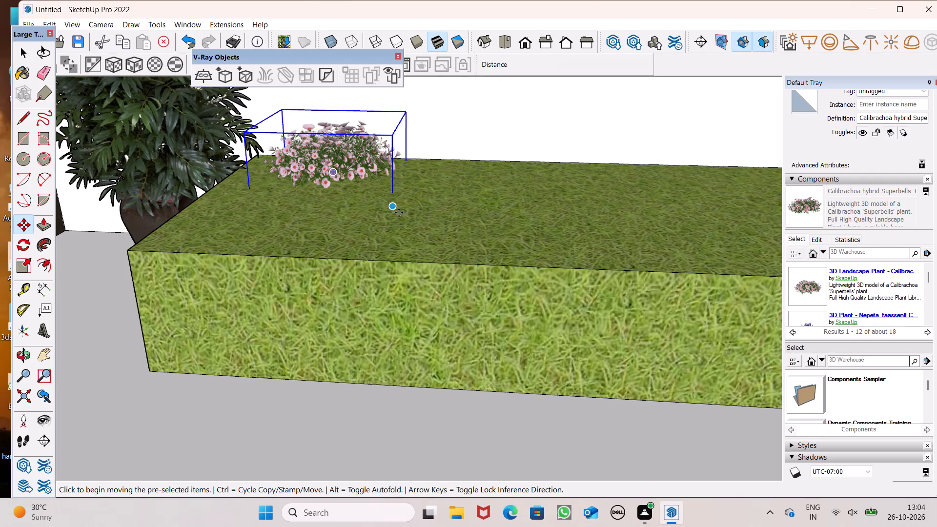
left_click_drag(390, 210, 388, 188)
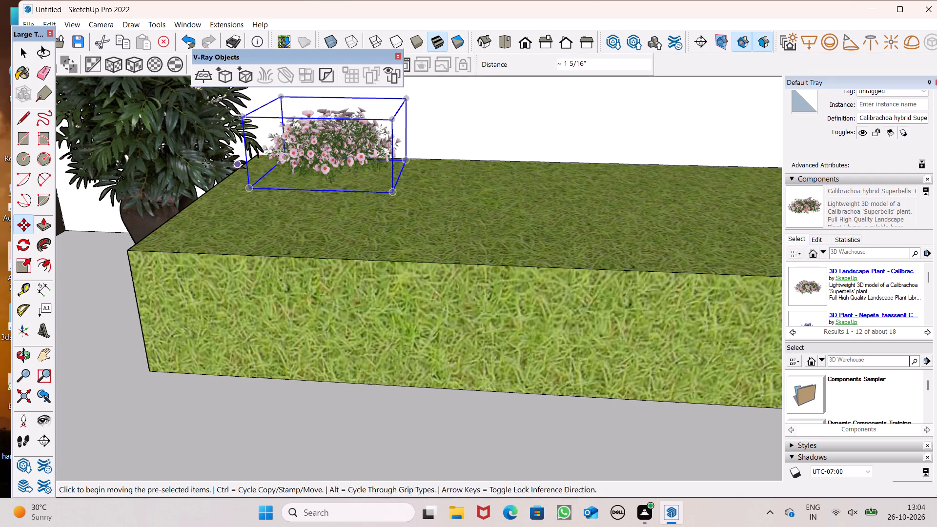
Scale the flower clump vertically to about twice its height.
left_click(20, 260)
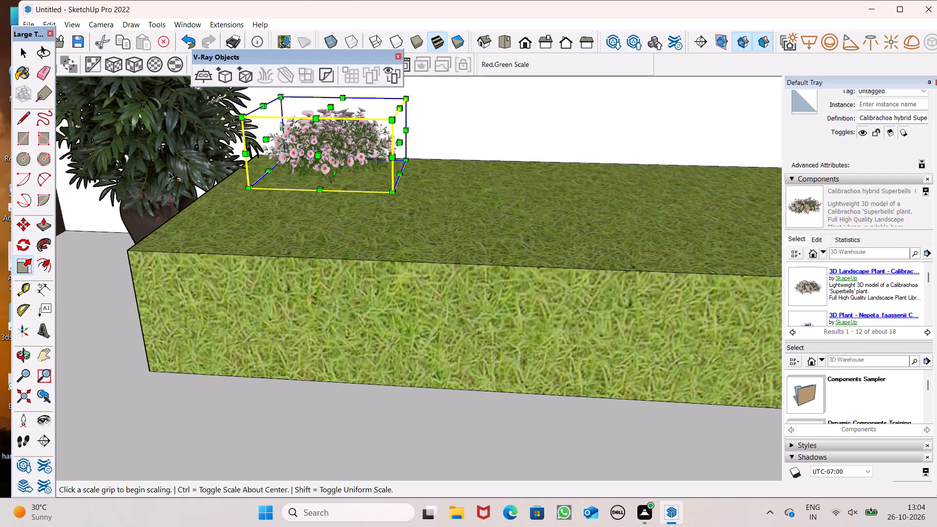
scroll(265, 155, "up", 4)
middle_click_drag(269, 158, 290, 189)
scroll(319, 144, "down", 5)
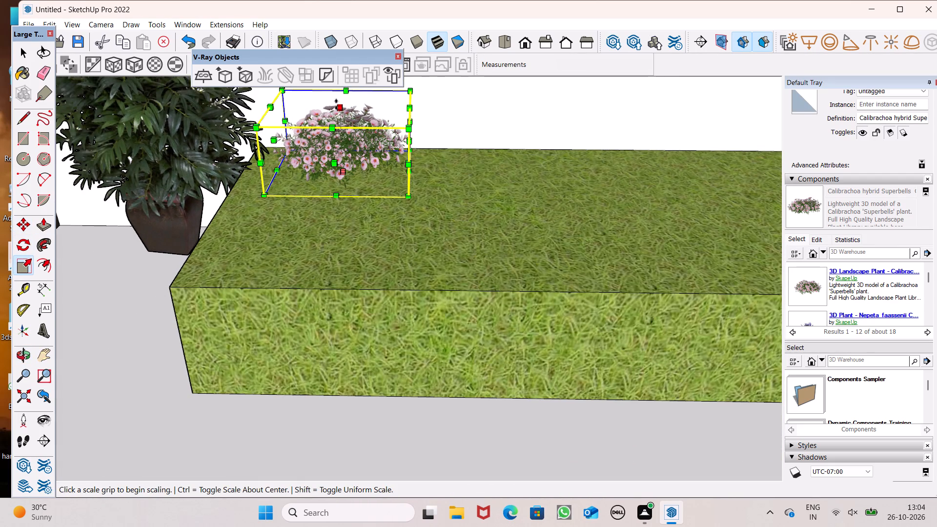
left_click_drag(337, 105, 337, 80)
middle_click_drag(384, 158, 365, 112)
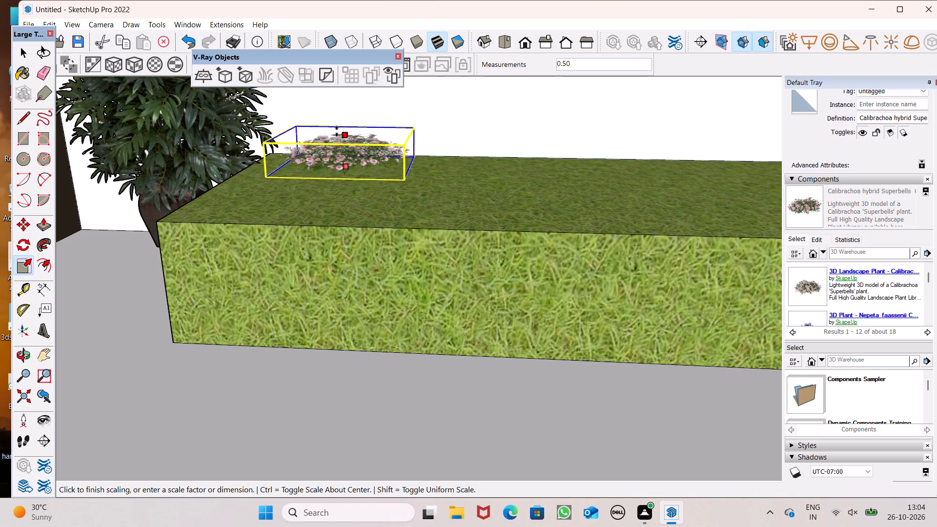
left_click(337, 64)
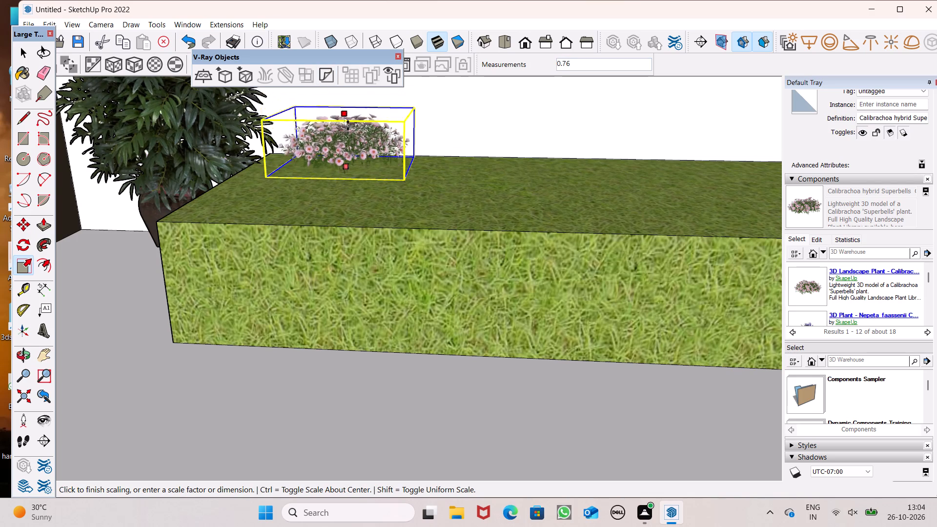
scroll(353, 153, "down", 9)
scroll(354, 121, "up", 4)
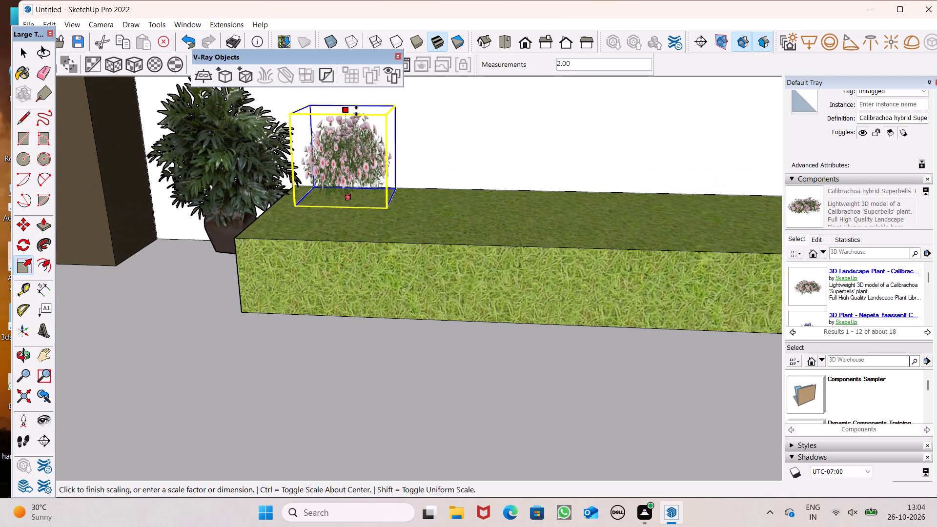
left_click(358, 101)
Stretch the flower clump along the grass bed's length and scale its depth away from the wall by about 1.24.
middle_click_drag(433, 177, 247, 207)
scroll(247, 207, "up", 1)
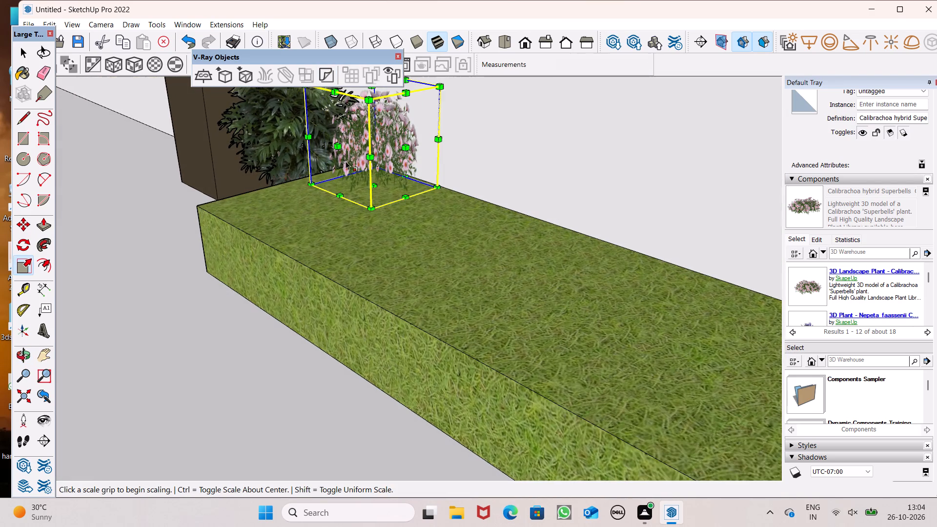
left_click_drag(400, 142, 437, 179)
scroll(426, 170, "down", 6)
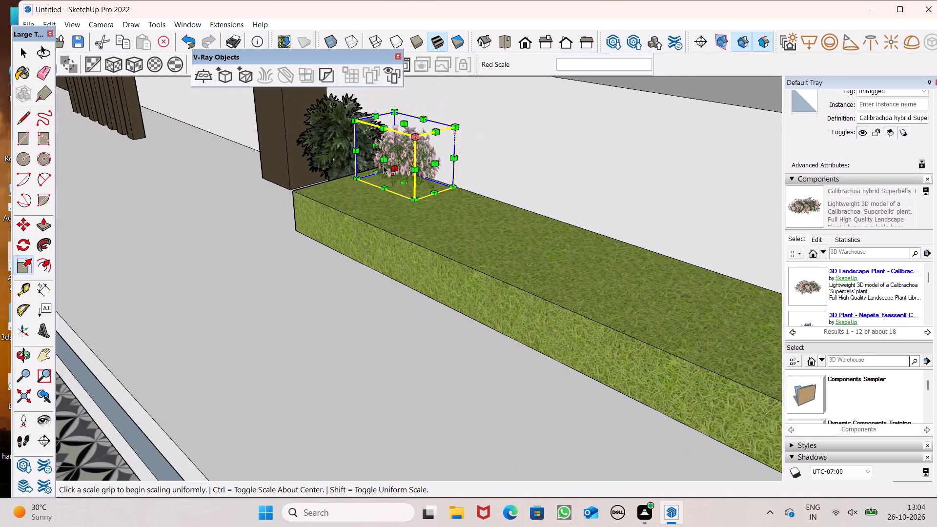
middle_click_drag(386, 172, 547, 216)
left_click_drag(520, 191, 517, 201)
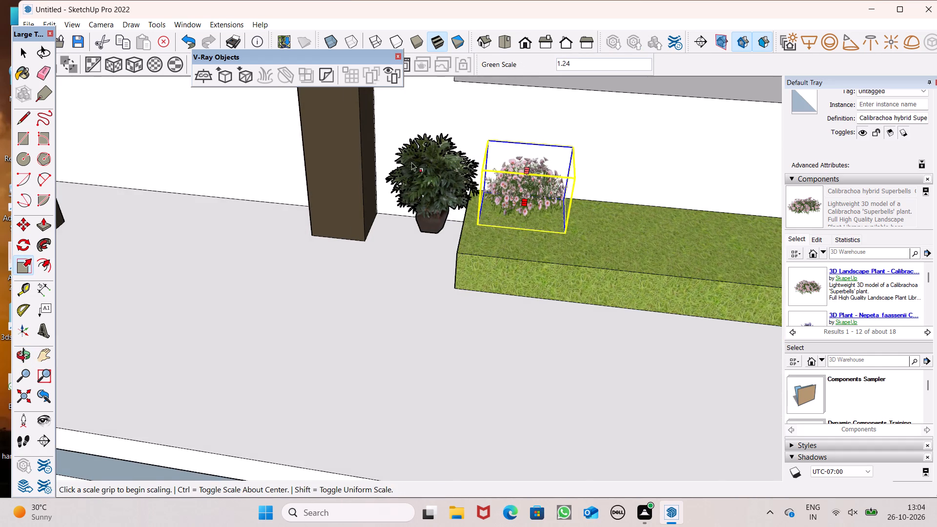
scroll(407, 164, "down", 5)
key("n")
scroll(359, 169, "down", 5)
key("space")
scroll(274, 154, "down", 5)
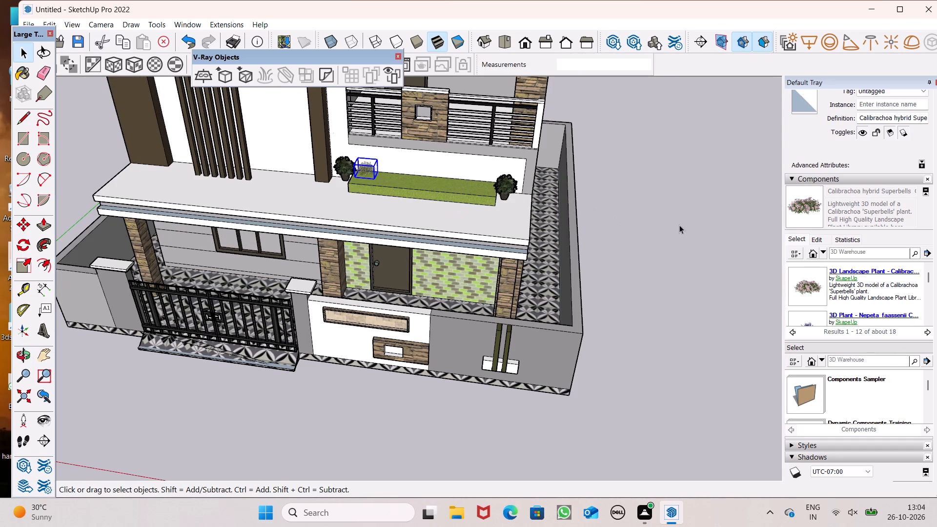
left_click_drag(679, 225, 672, 223)
Copy the flower clump along the wall three times, starting the back row from the grass bed's pillar-side end.
scroll(361, 149, "up", 7)
scroll(389, 189, "up", 5)
middle_click_drag(396, 177, 418, 97)
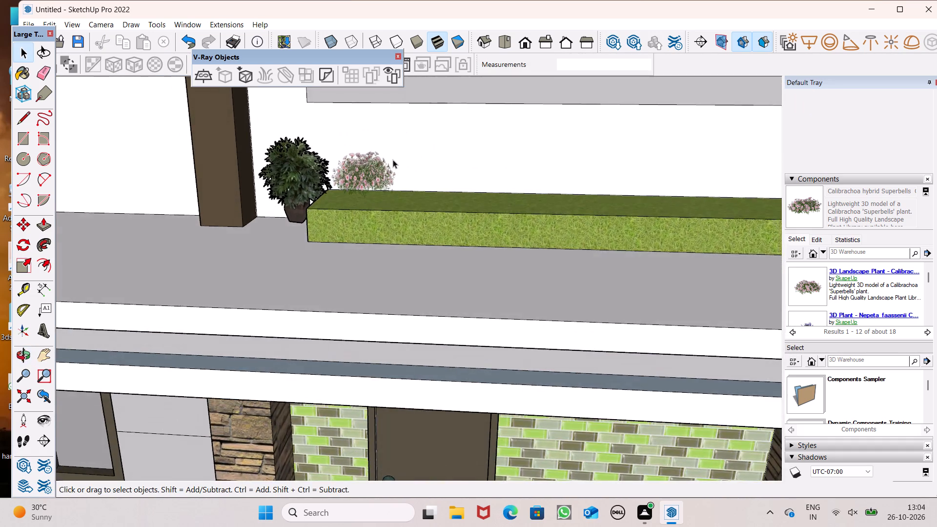
scroll(392, 160, "up", 3)
left_click(357, 168)
scroll(338, 171, "down", 1)
key("m")
key("Return")
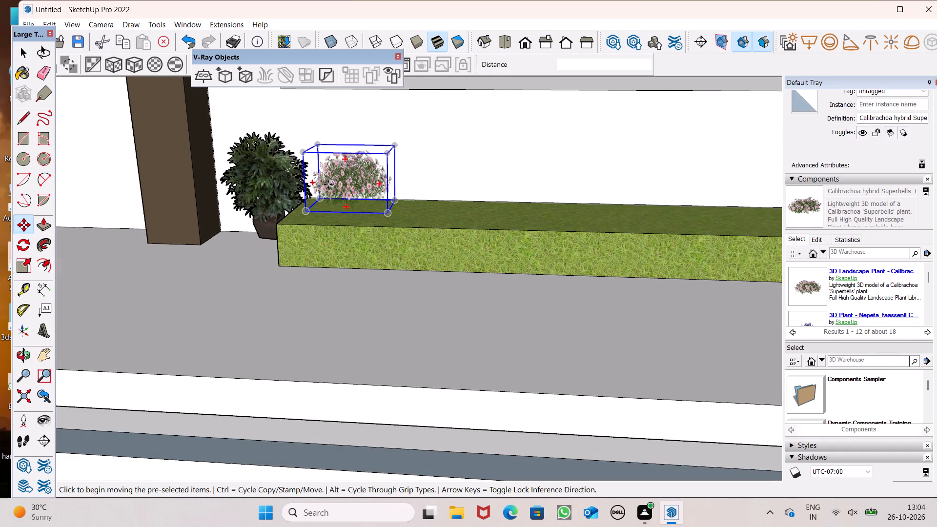
left_click_drag(386, 212, 415, 218)
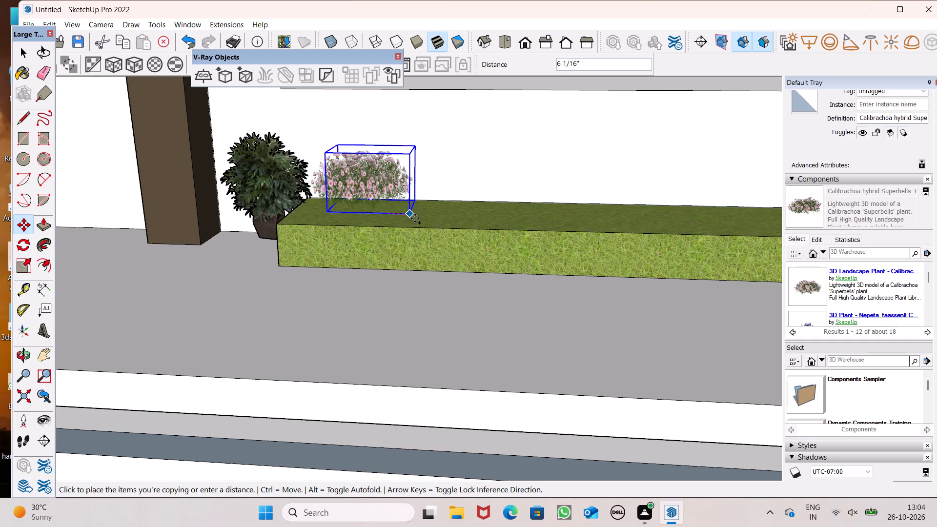
left_click_drag(415, 218, 447, 215)
left_click_drag(447, 214, 505, 217)
left_click_drag(506, 217, 589, 224, "ctrl")
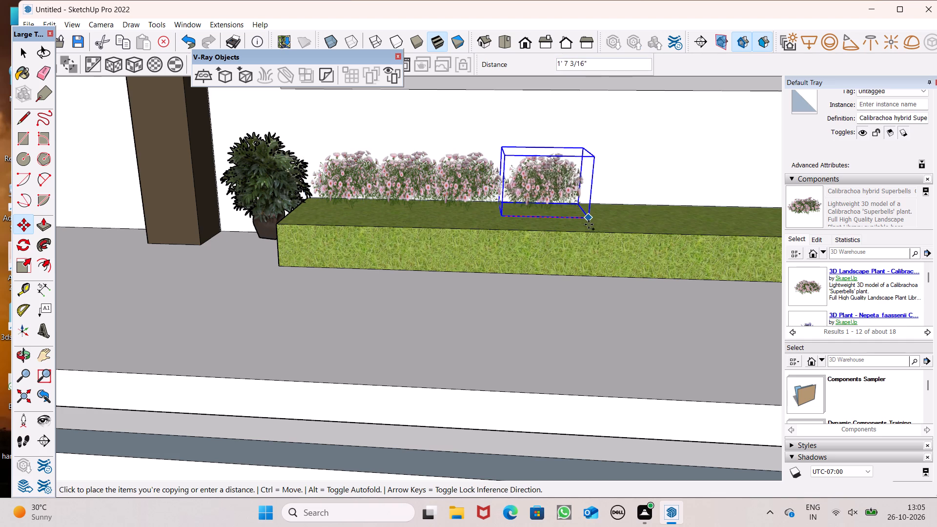
left_click_drag(589, 224, 574, 214, "ctrl")
Continue the back row with six more flower clump copies along the wall up to the potted plant at the far end.
scroll(327, 191, "down", 8)
scroll(487, 175, "up", 7)
left_click_drag(373, 244, 423, 242)
left_click_drag(426, 244, 464, 252)
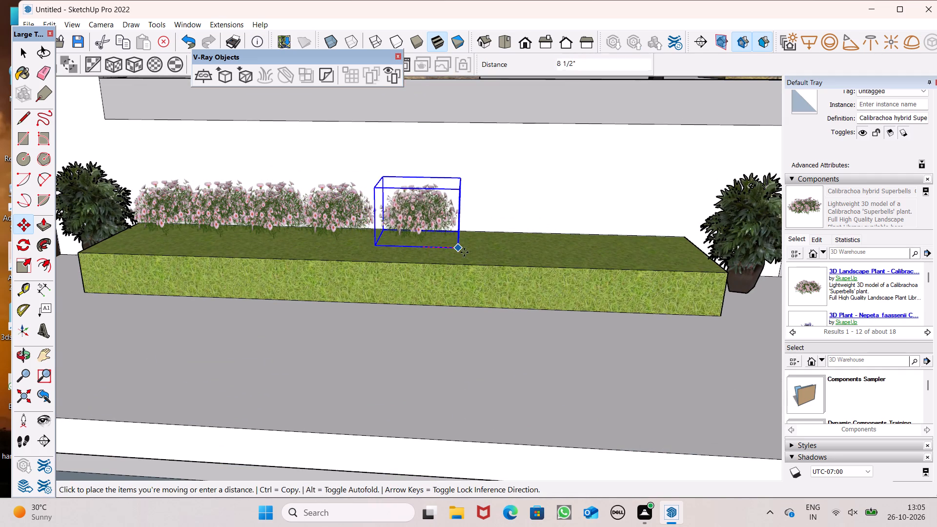
left_click_drag(464, 252, 473, 253)
left_click_drag(473, 252, 496, 247)
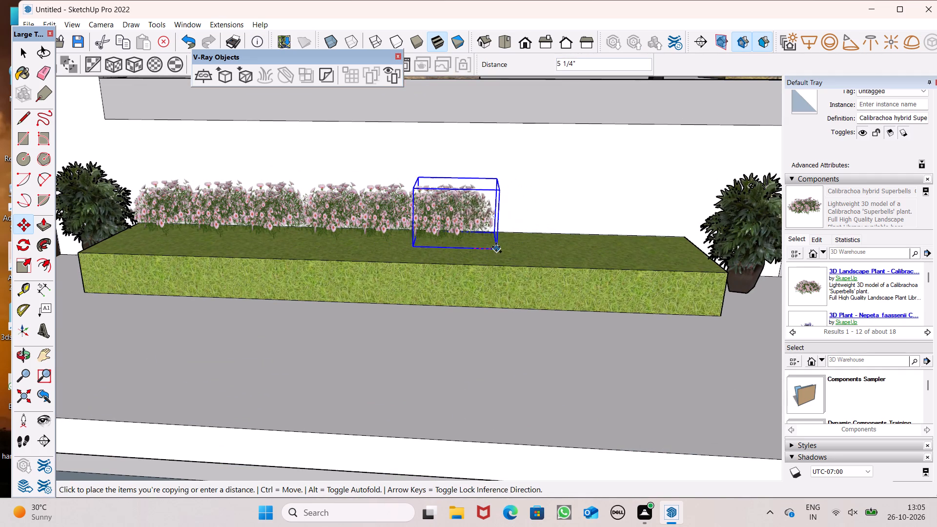
left_click_drag(496, 247, 539, 249)
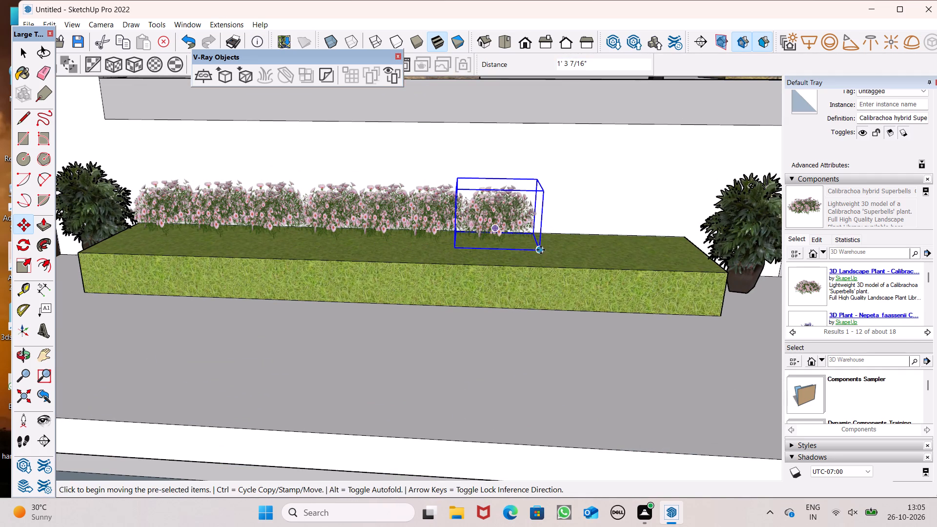
left_click_drag(541, 251, 602, 246)
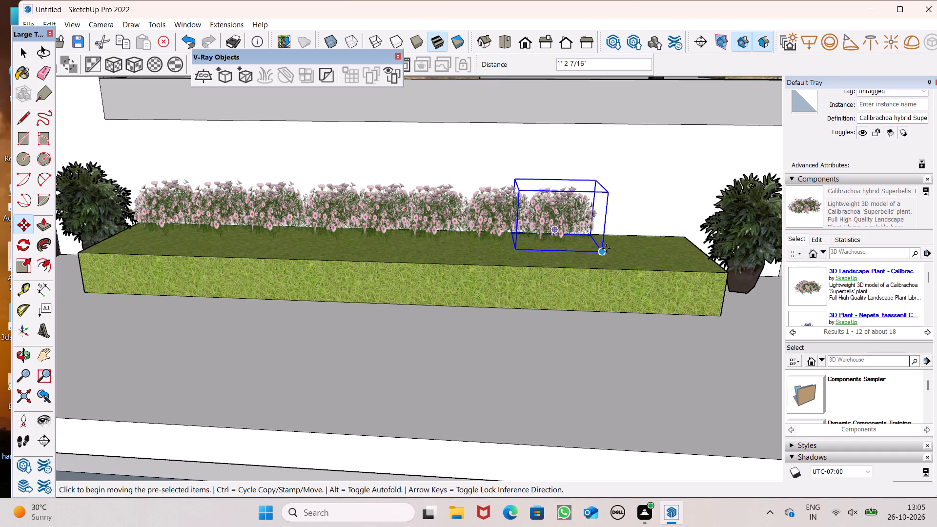
left_click_drag(606, 253, 652, 252)
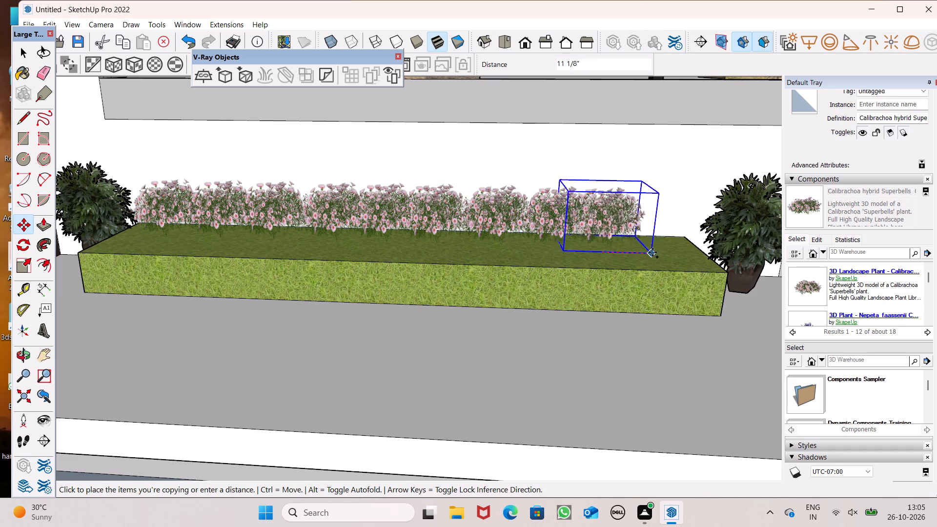
left_click_drag(652, 252, 657, 254)
left_click_drag(655, 256, 722, 257)
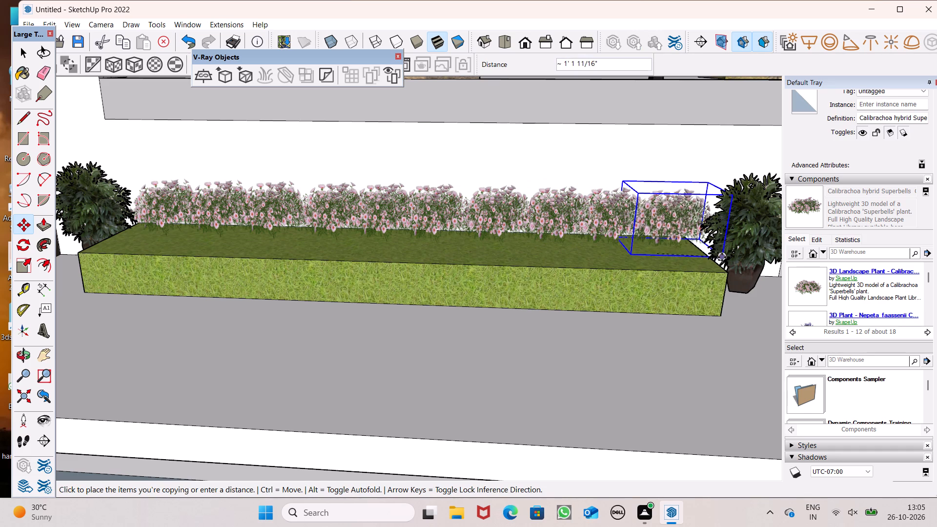
left_click_drag(722, 257, 720, 257)
left_click_drag(724, 262, 725, 263)
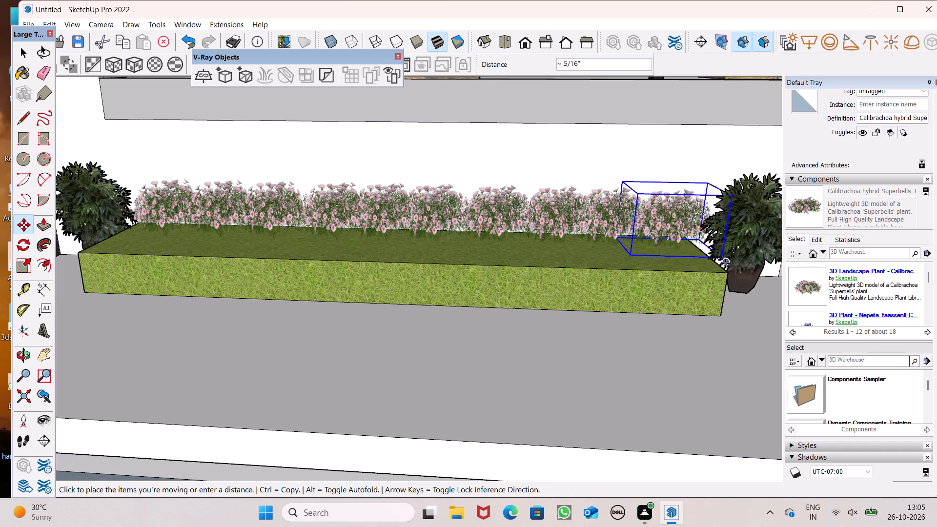
left_click_drag(725, 263, 722, 273)
Copy the end flower clump about 1' 2 3/16" back along the row and multiply it into six copies to thicken the row.
middle_click_drag(695, 279, 731, 332)
scroll(666, 286, "up", 3)
left_click_drag(617, 272, 593, 269)
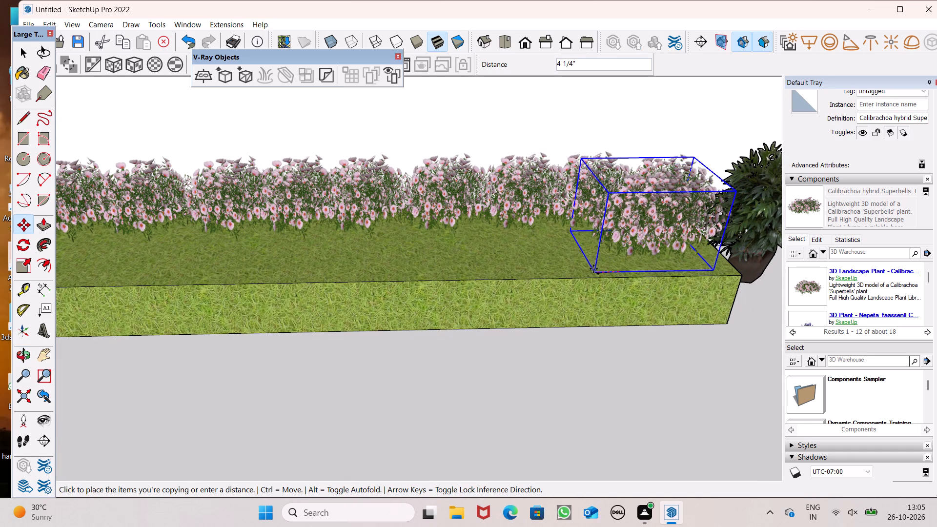
left_click_drag(593, 269, 535, 264)
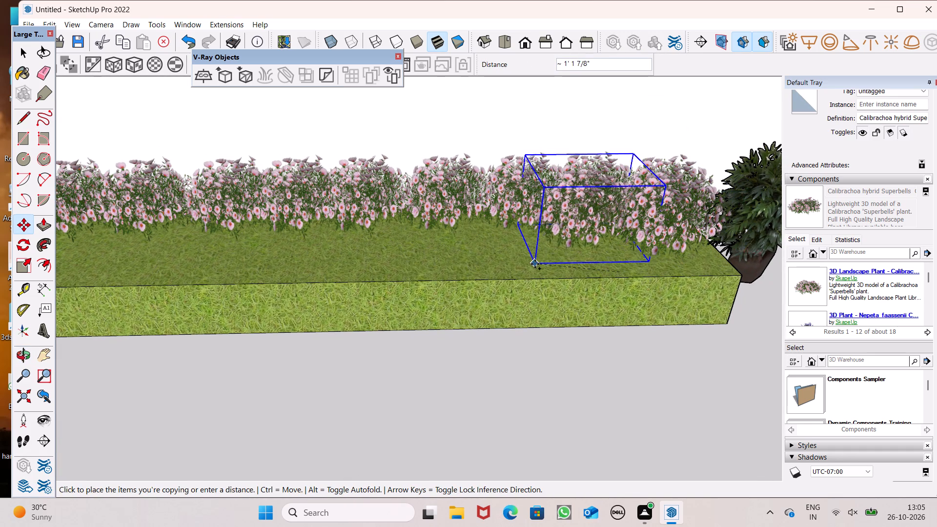
left_click_drag(535, 264, 532, 266)
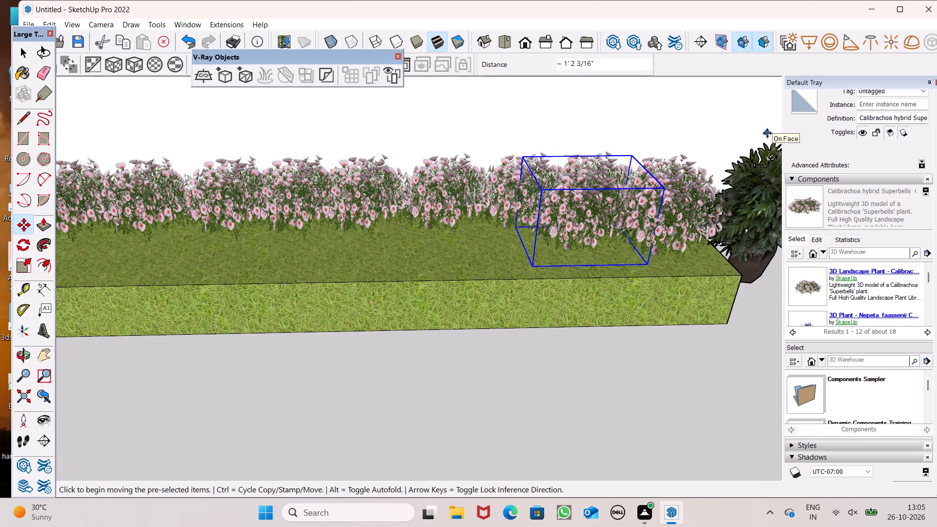
type("*6")
key("Return")
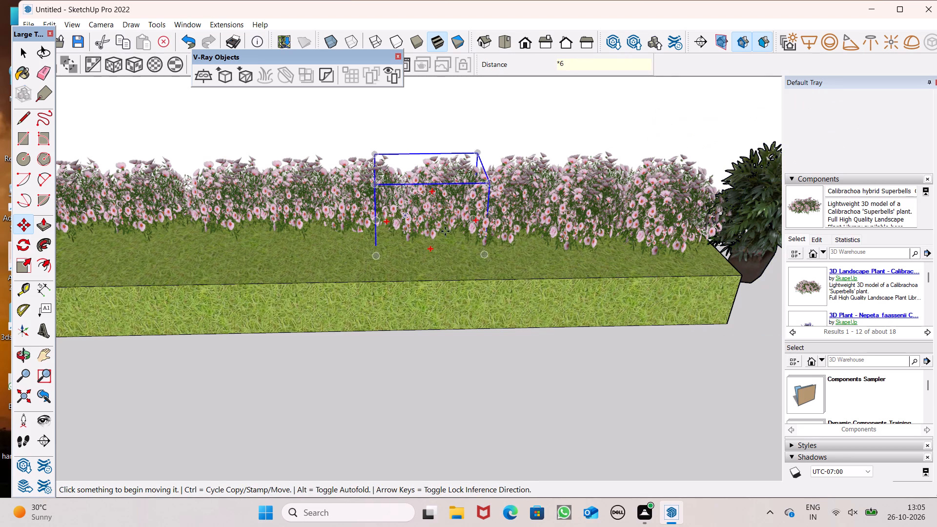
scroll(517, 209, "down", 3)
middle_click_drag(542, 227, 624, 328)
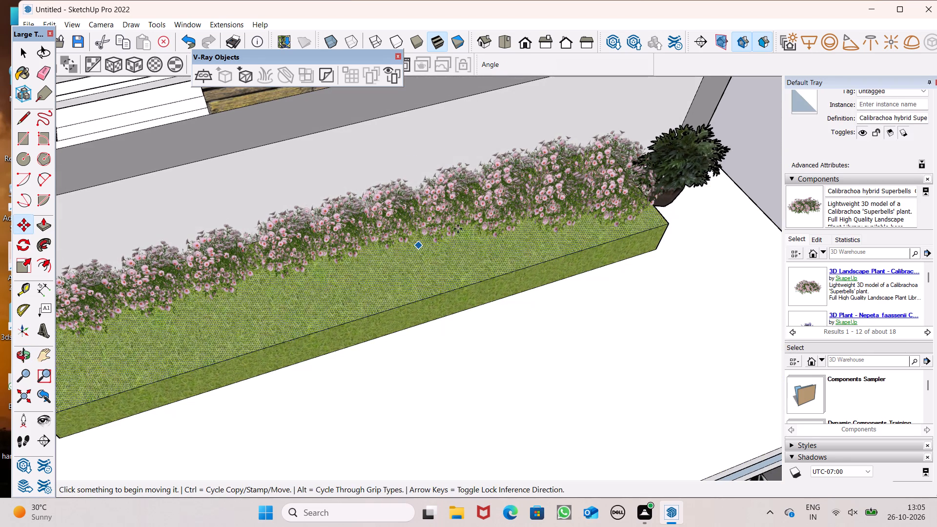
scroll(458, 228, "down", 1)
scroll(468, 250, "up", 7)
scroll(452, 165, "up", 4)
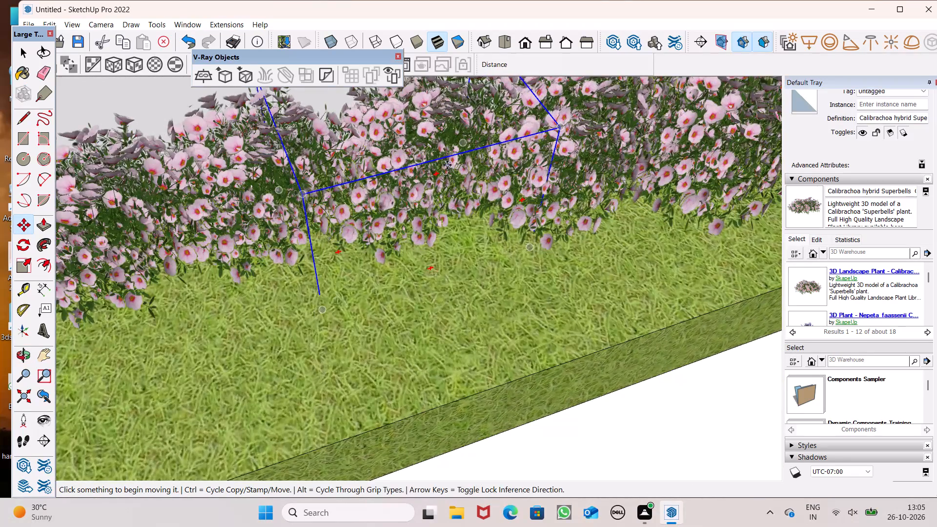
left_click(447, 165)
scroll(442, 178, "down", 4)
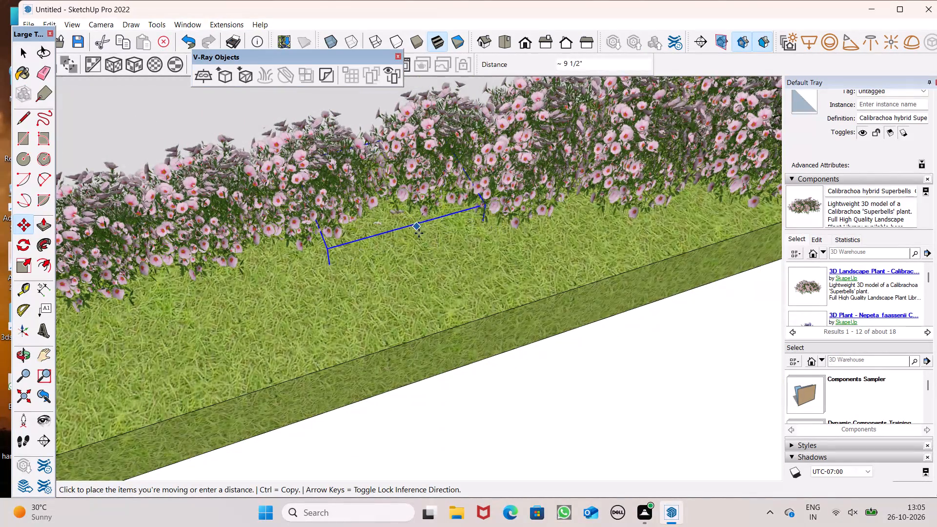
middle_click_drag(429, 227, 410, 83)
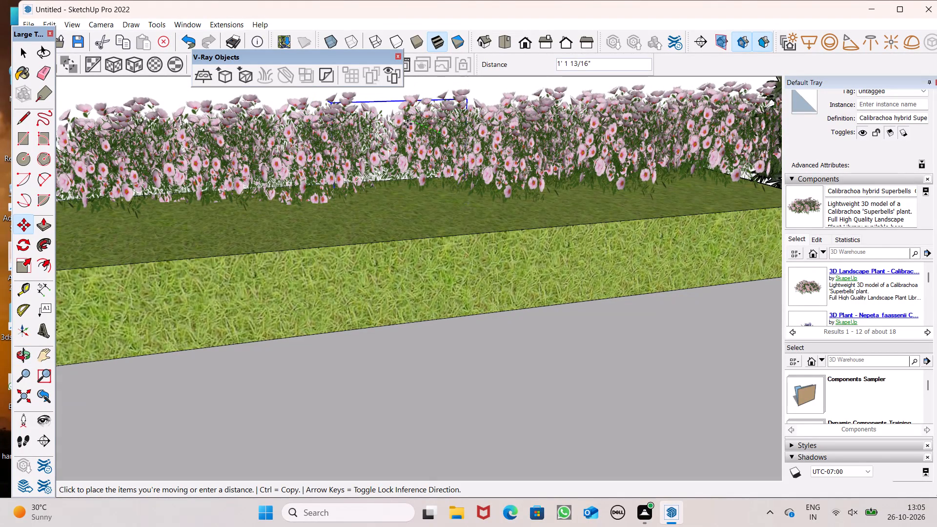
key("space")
Copy a flower clump from the back row toward the grass bed's outer edge to start a front row near the far potted plant.
scroll(397, 141, "down", 4)
middle_click_drag(423, 195, 315, 297)
scroll(386, 223, "down", 6)
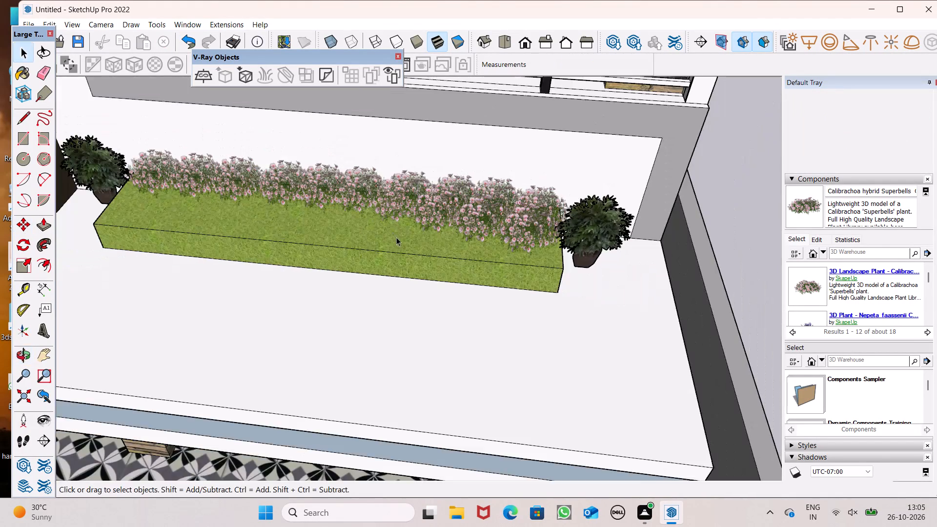
middle_click_drag(396, 238, 455, 338)
scroll(467, 294, "up", 7)
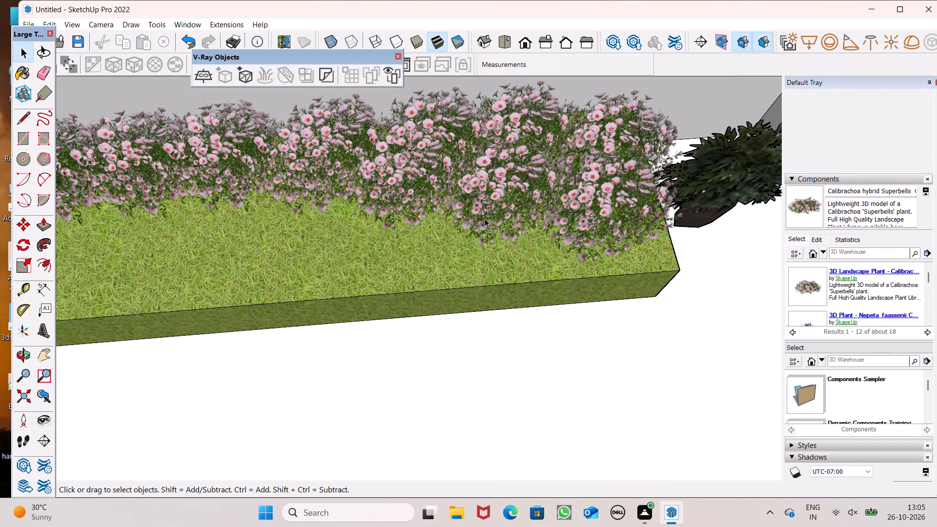
left_click(485, 219)
key("m")
key("Return")
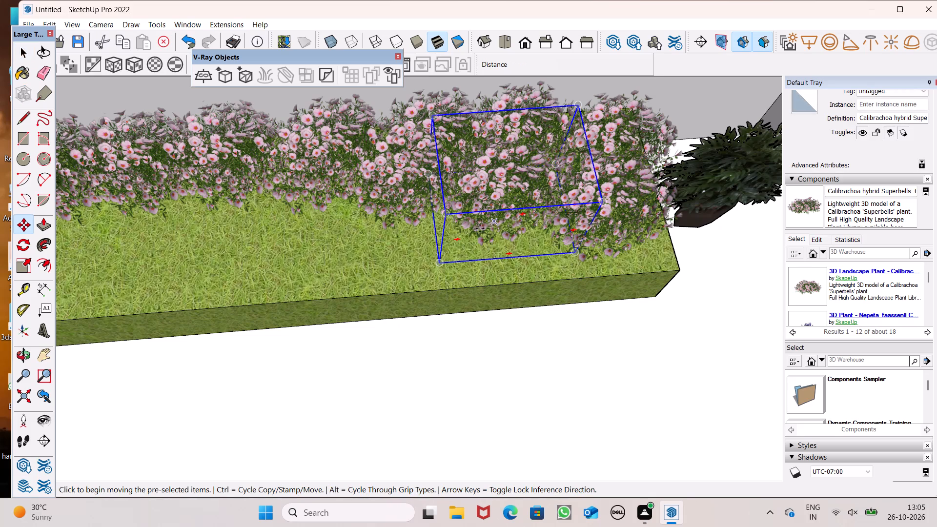
left_click_drag(440, 263, 375, 295)
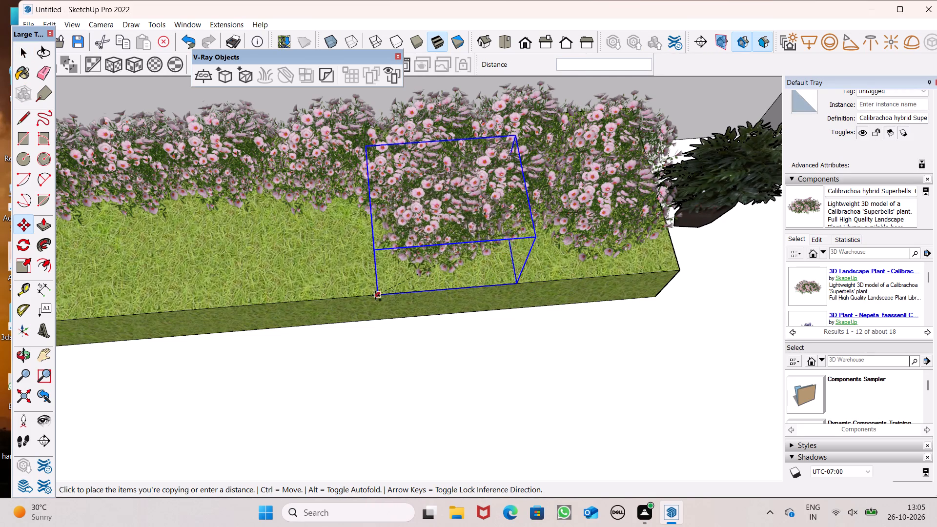
left_click_drag(375, 295, 358, 294)
Add more flower clump copies to the front row, extending it to the grass bed's end beside the potted plant.
left_click_drag(499, 284, 541, 299)
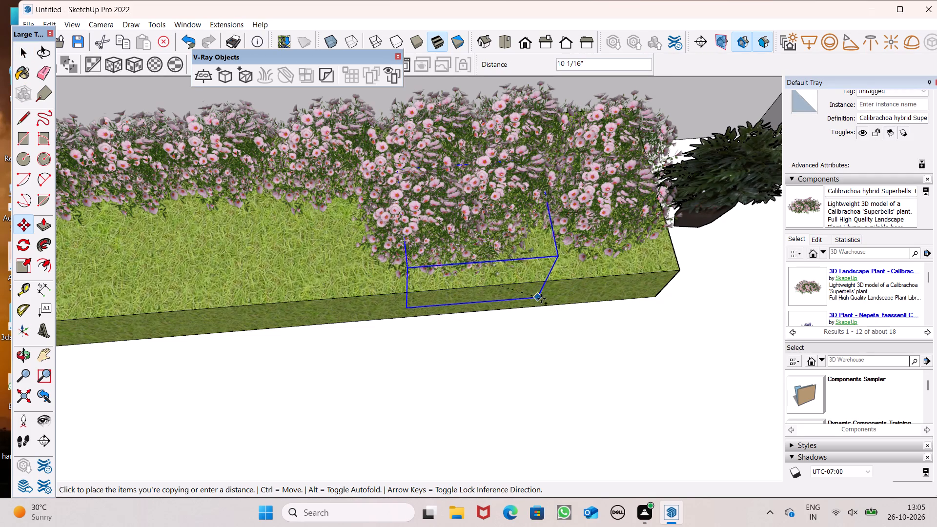
left_click_drag(541, 299, 567, 284)
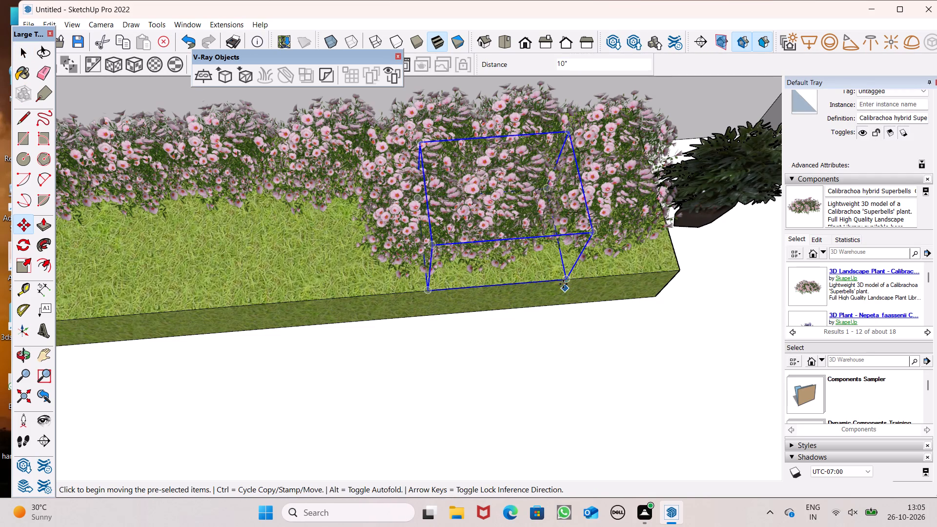
left_click_drag(563, 283, 602, 289)
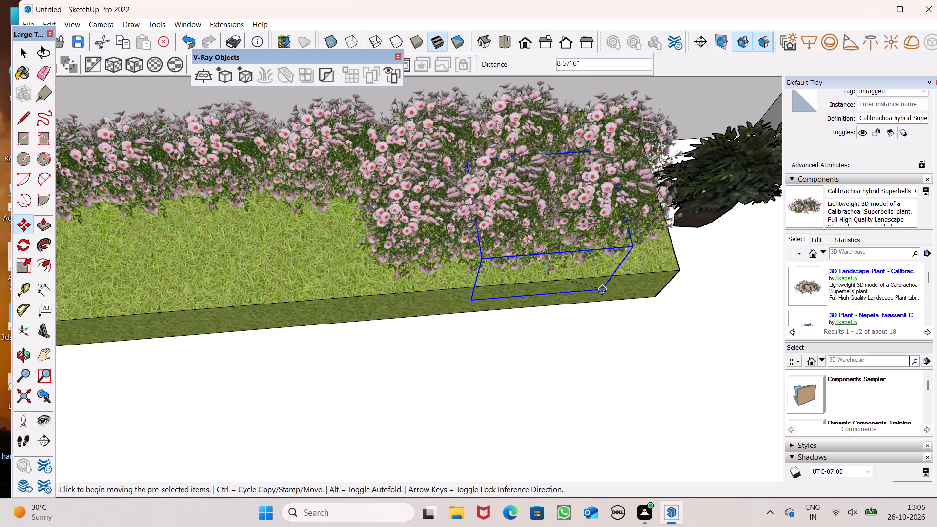
left_click_drag(603, 293, 684, 289)
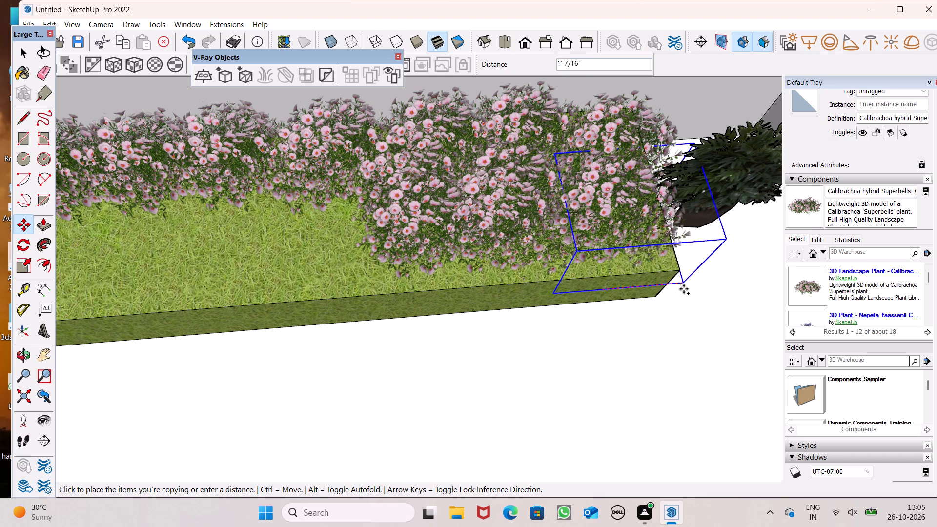
left_click_drag(684, 289, 682, 288)
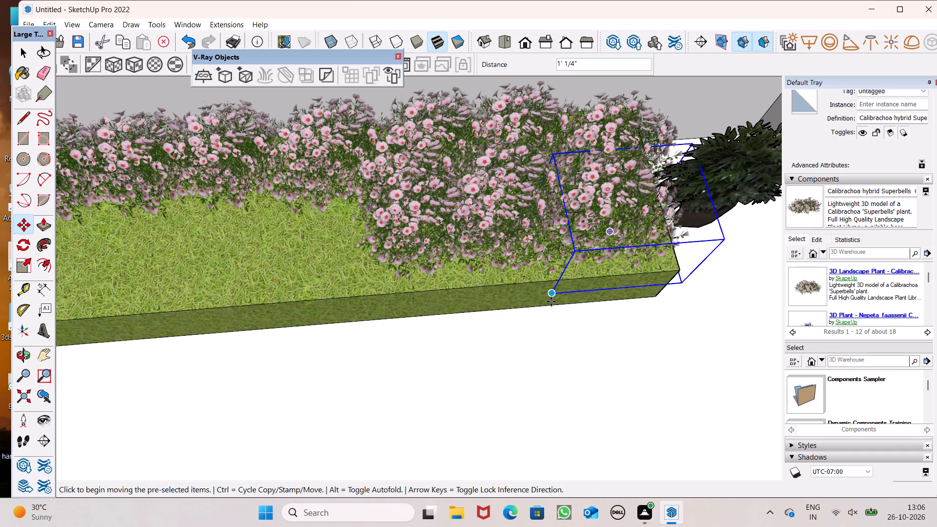
left_click_drag(544, 296, 450, 292)
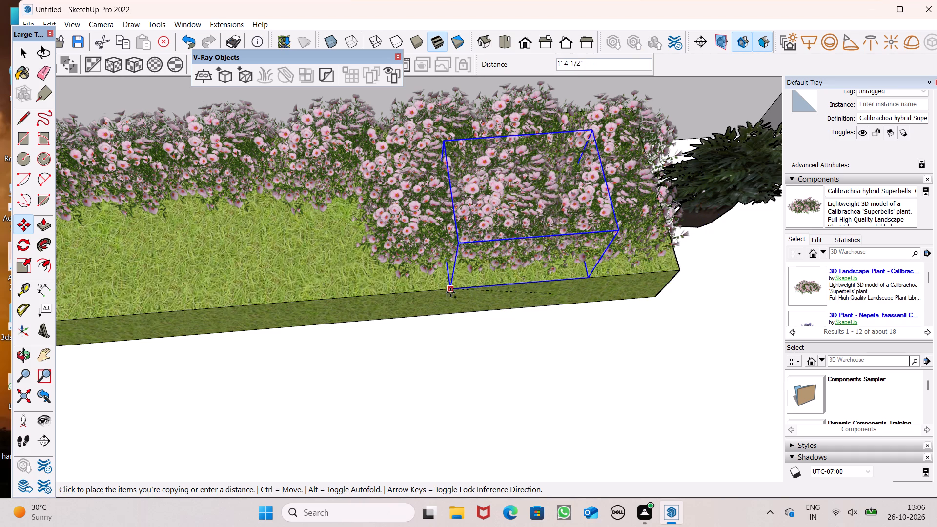
left_click_drag(450, 292, 447, 295)
Raise the selected front-row flower clump about 5" to seat its base level with the top of the grass bed.
middle_click_drag(485, 302, 673, 104)
scroll(433, 231, "up", 5)
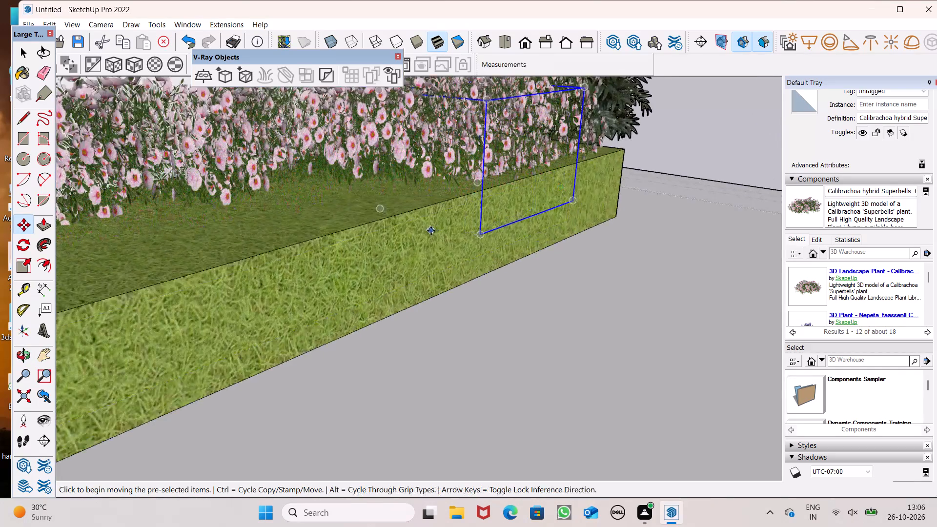
left_click_drag(492, 237, 500, 226)
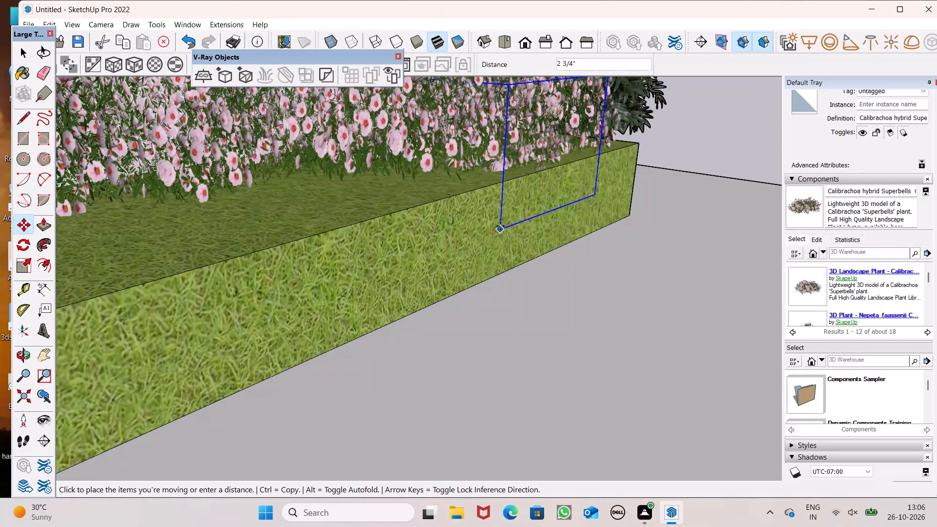
left_click_drag(500, 226, 500, 222)
left_click_drag(500, 219, 500, 214)
left_click_drag(500, 212, 502, 196)
left_click_drag(503, 194, 510, 183)
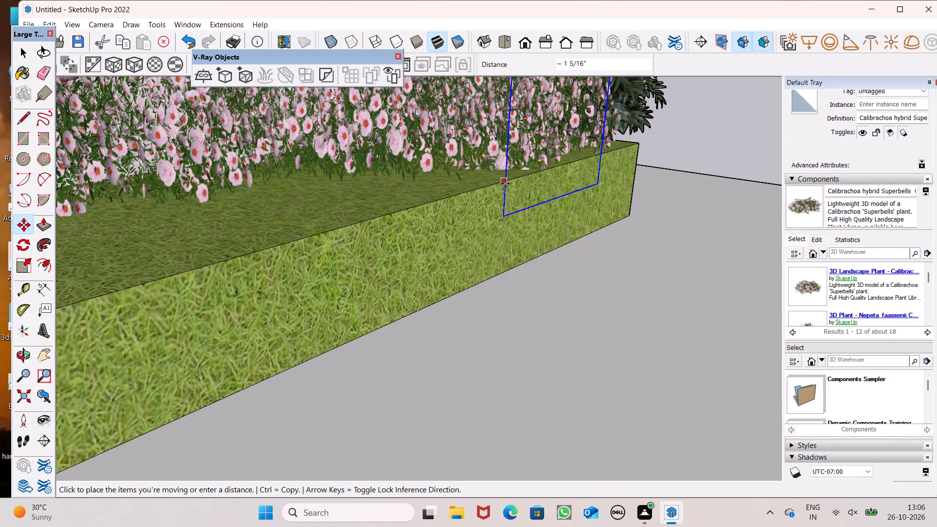
left_click(508, 143)
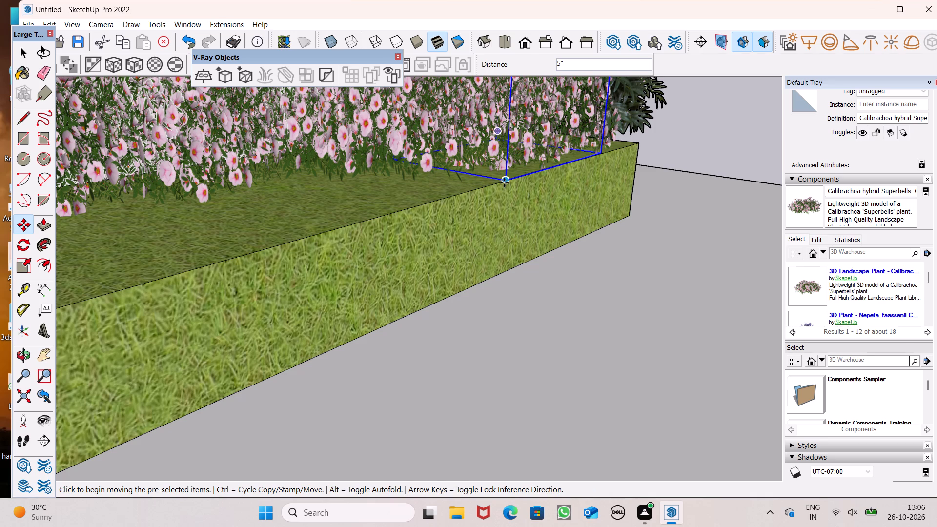
Copy the raised flower clump at short intervals along the grass bed's outer edge to thicken the front row.
left_click_drag(505, 182, 437, 219)
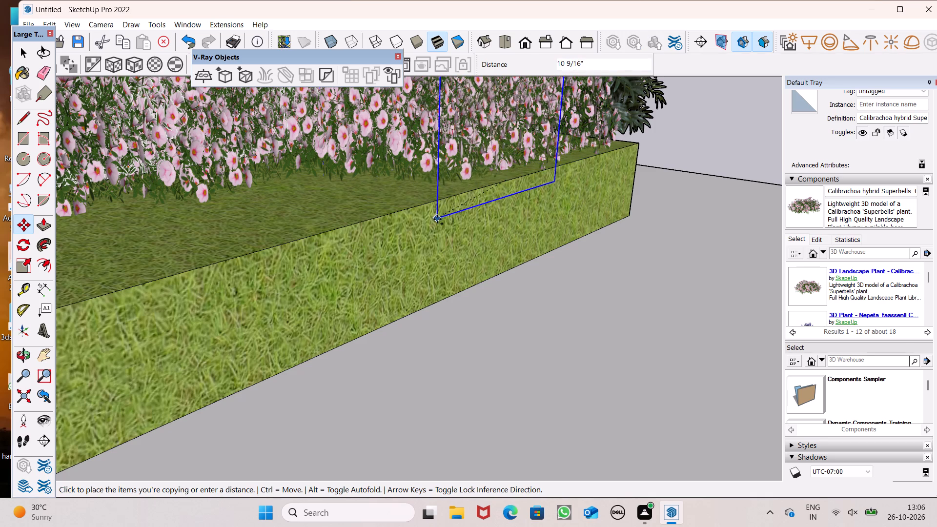
left_click_drag(437, 219, 378, 247)
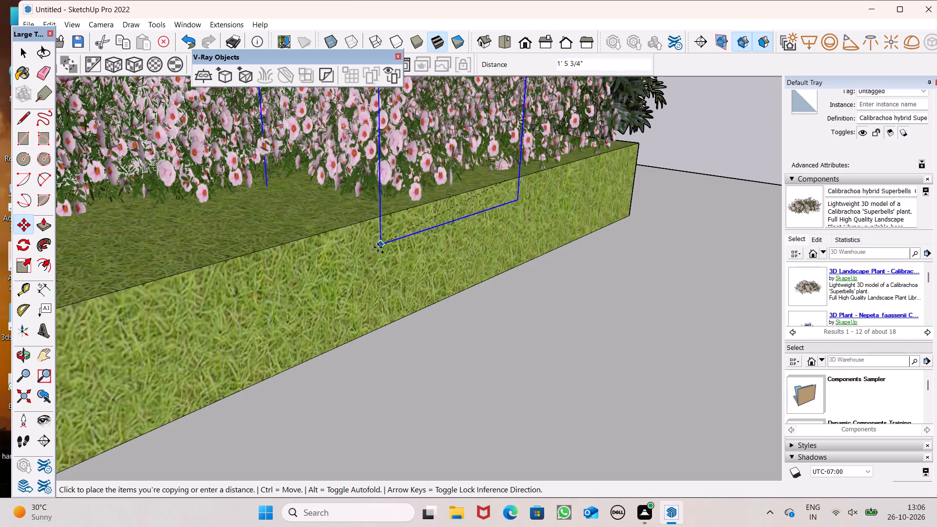
left_click_drag(378, 247, 451, 225)
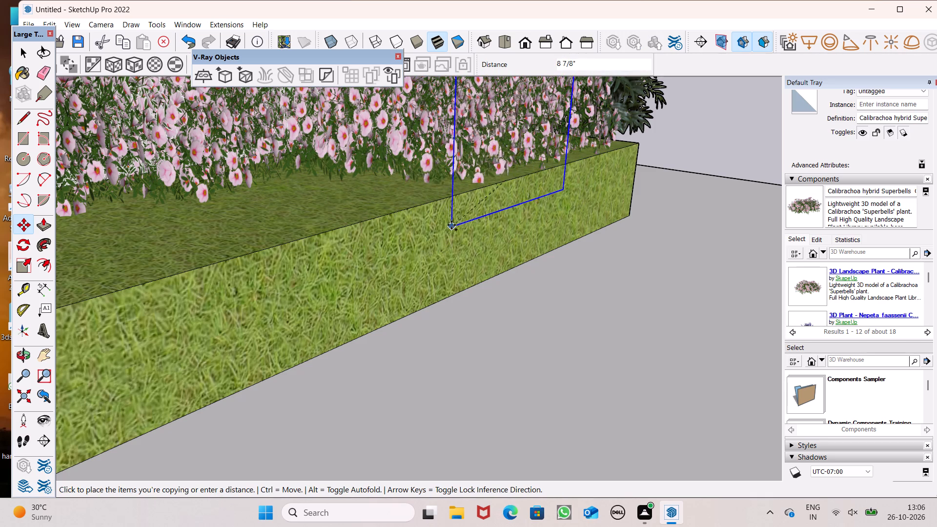
left_click_drag(451, 225, 452, 221)
scroll(423, 199, "down", 6)
middle_click_drag(451, 227, 491, 238)
scroll(472, 182, "down", 7)
middle_click_drag(467, 222, 505, 251)
scroll(439, 196, "up", 5)
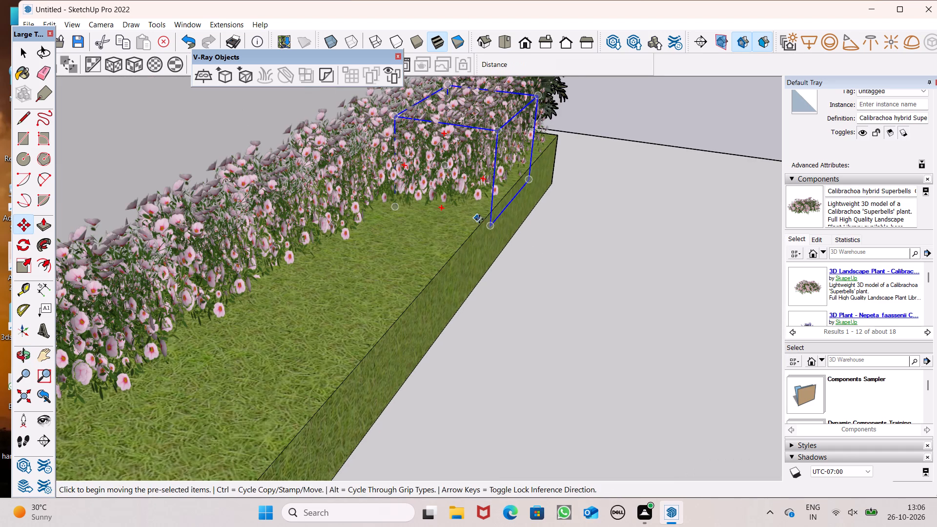
left_click_drag(494, 229, 433, 261)
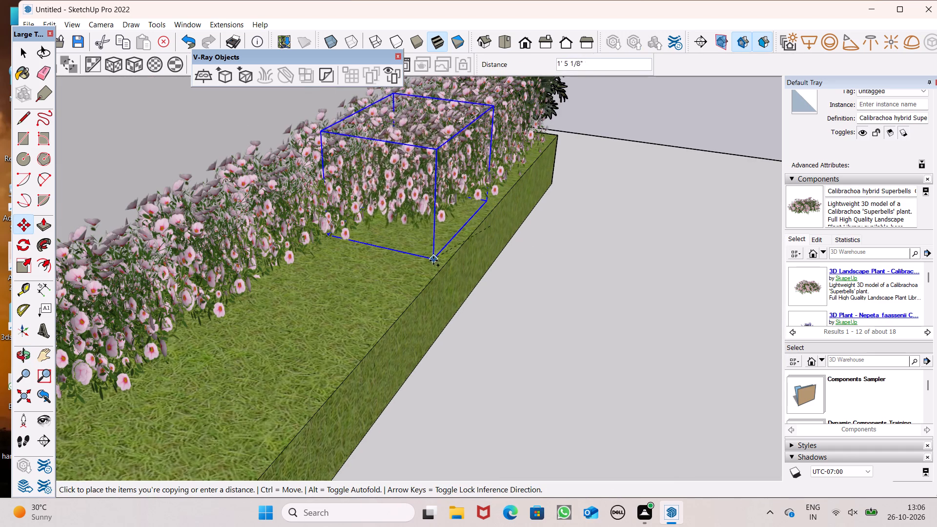
left_click_drag(433, 261, 436, 273)
left_click_drag(439, 275, 457, 270)
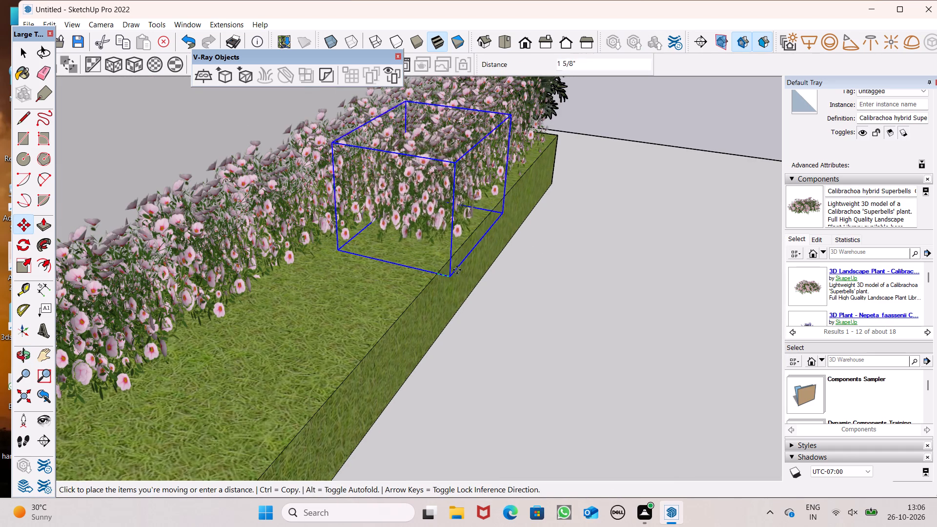
left_click_drag(457, 270, 483, 248)
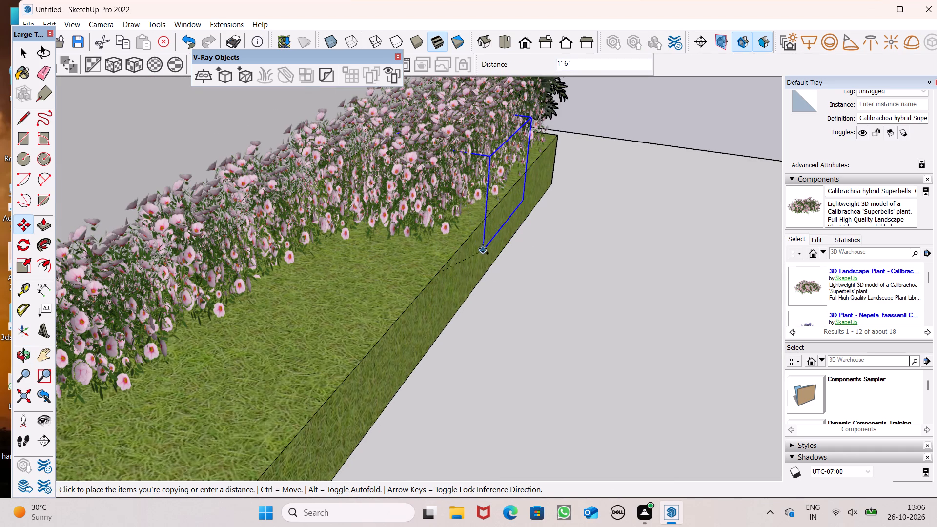
left_click_drag(483, 248, 477, 233)
Lower the selected flower clump at the grass bed's outer edge.
scroll(481, 194, "up", 5)
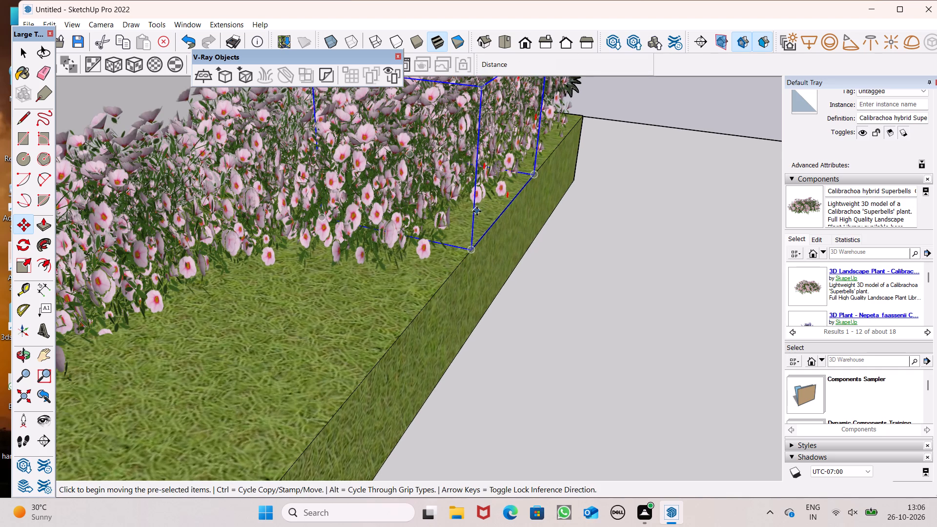
left_click_drag(477, 211, 479, 261)
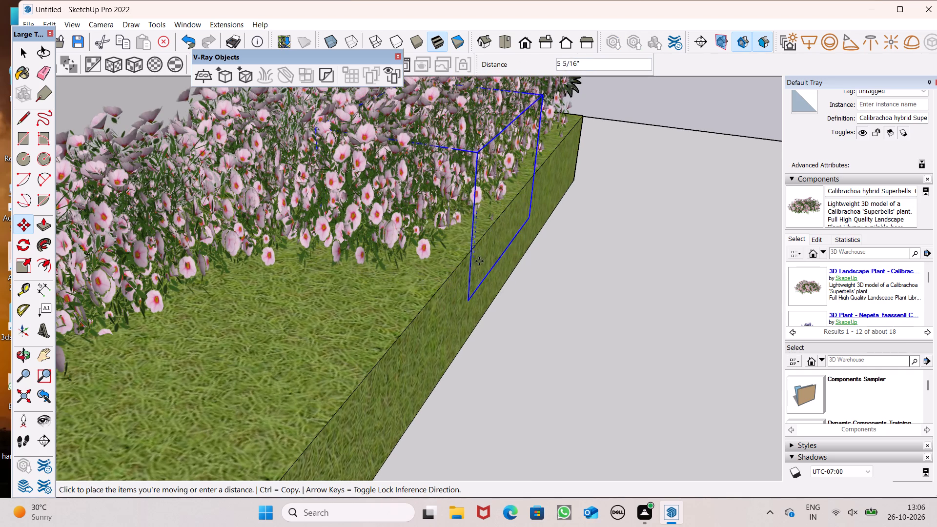
left_click_drag(479, 261, 475, 245)
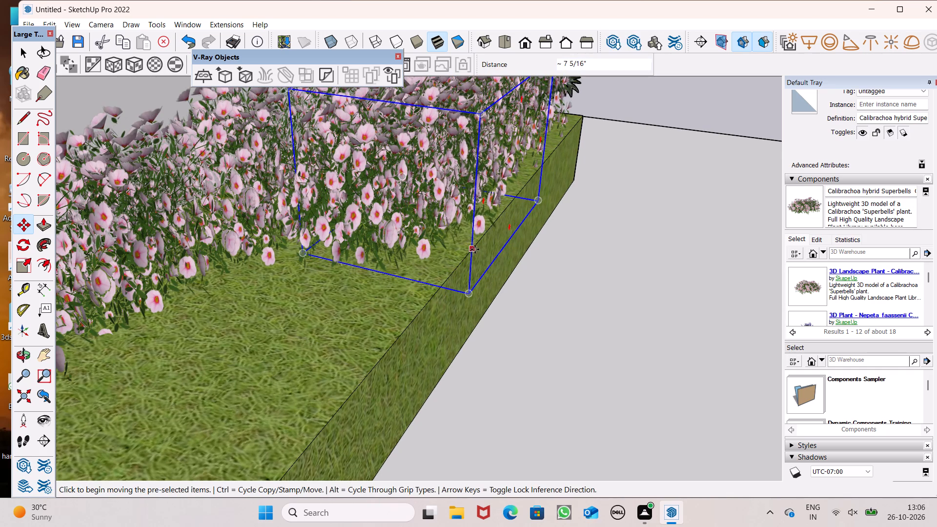
Continue the front row along the grass bed, away from the potted plant, with more staggered flower clump copies.
left_click_drag(476, 247, 297, 319)
scroll(442, 266, "down", 2)
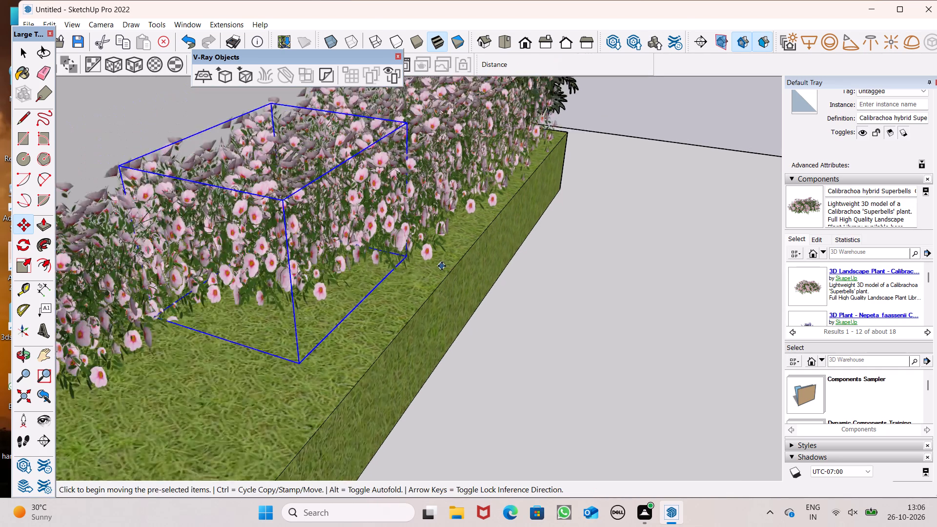
scroll(442, 266, "down", 3)
middle_click_drag(427, 284, 465, 255)
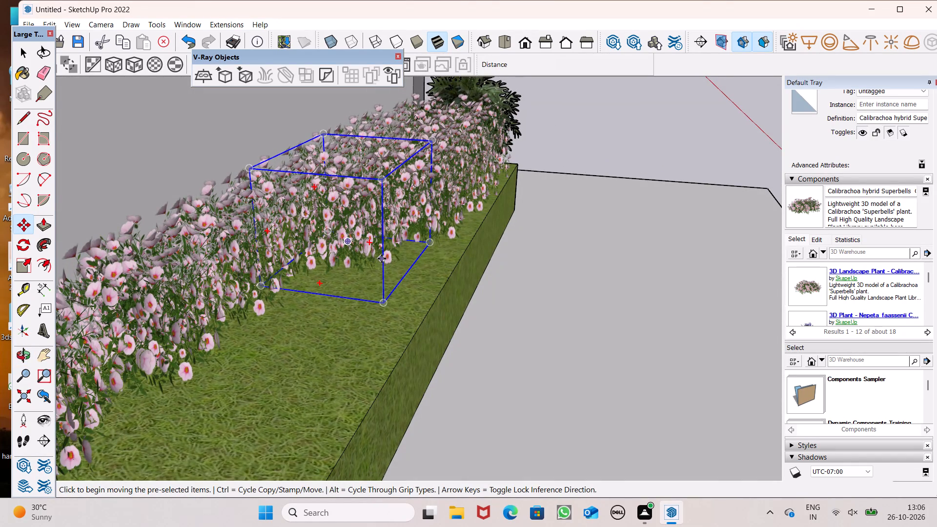
left_click_drag(386, 255, 449, 266)
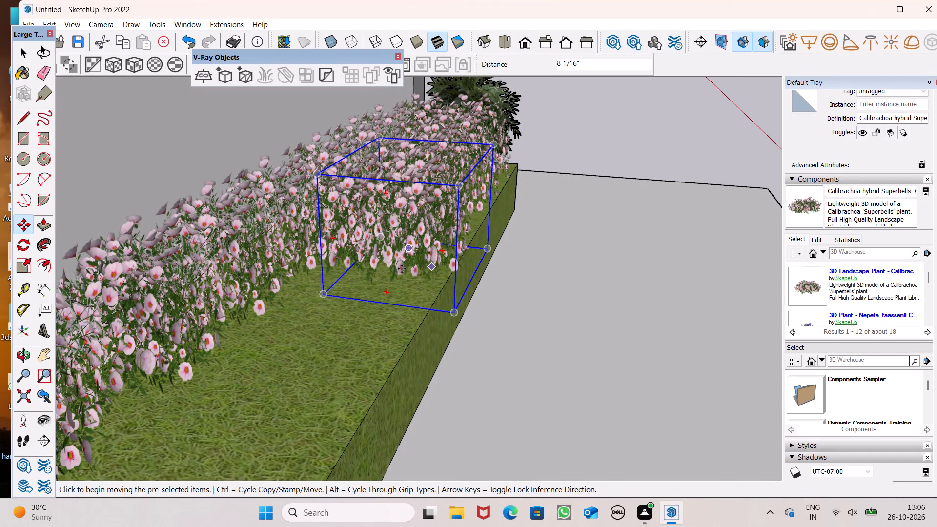
left_click_drag(457, 267, 386, 299)
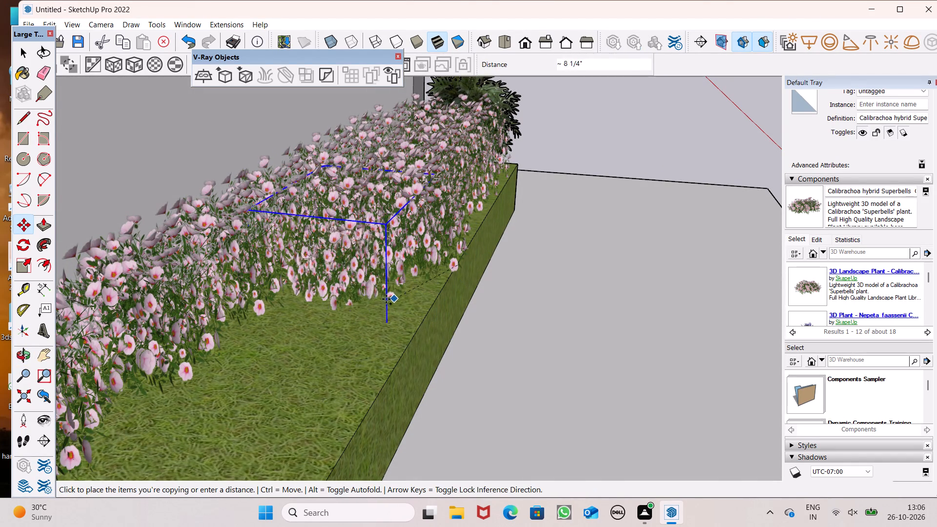
left_click_drag(386, 299, 347, 305)
left_click_drag(347, 305, 349, 297)
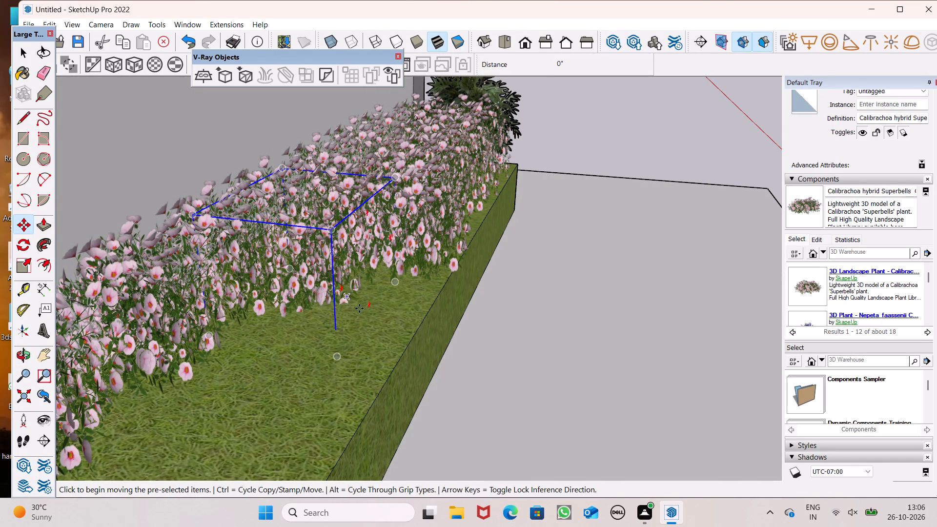
Raise the newest front-row flower clump by about 1 1/2".
middle_click_drag(386, 310, 401, 280)
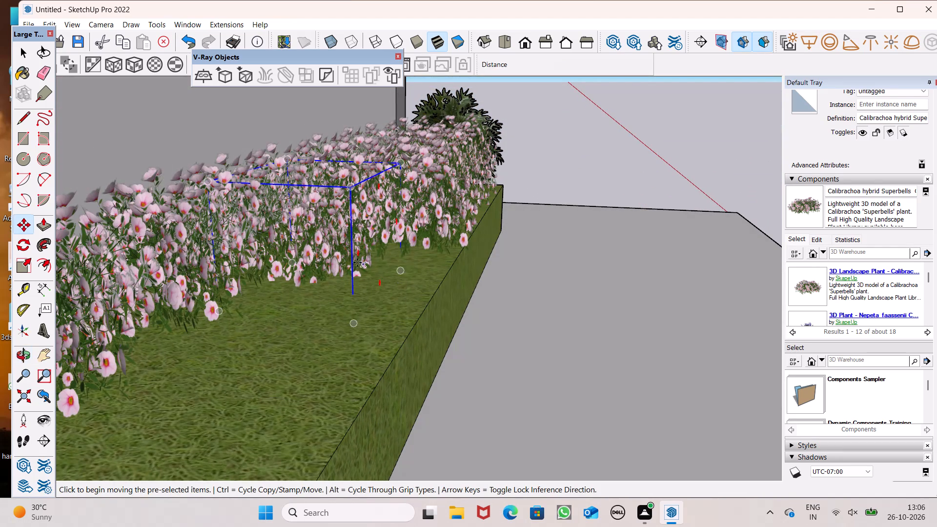
left_click_drag(357, 261, 353, 248)
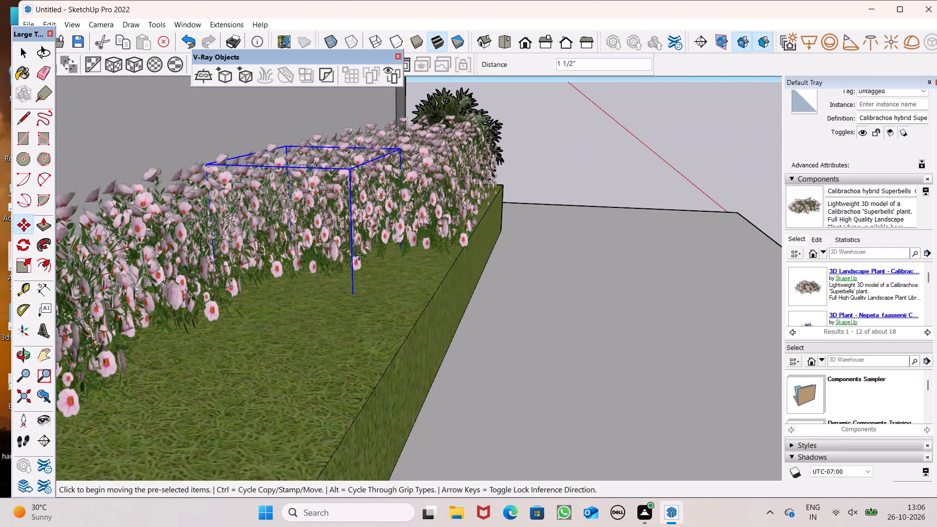
Thicken the front flower row along the grass bed with more staggered clump copies, roughly 4 to 11 inches apart.
left_click_drag(351, 257, 432, 266)
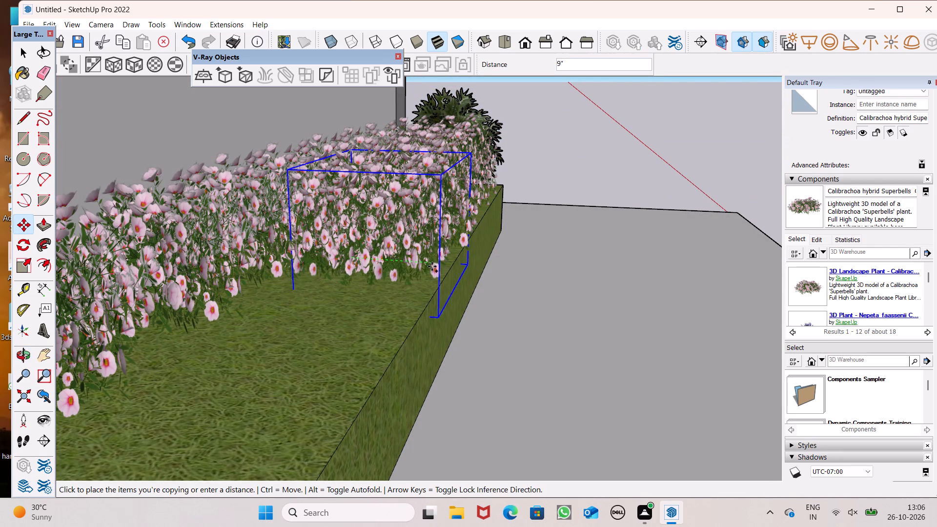
left_click_drag(432, 266, 434, 266)
left_click_drag(443, 263, 402, 284)
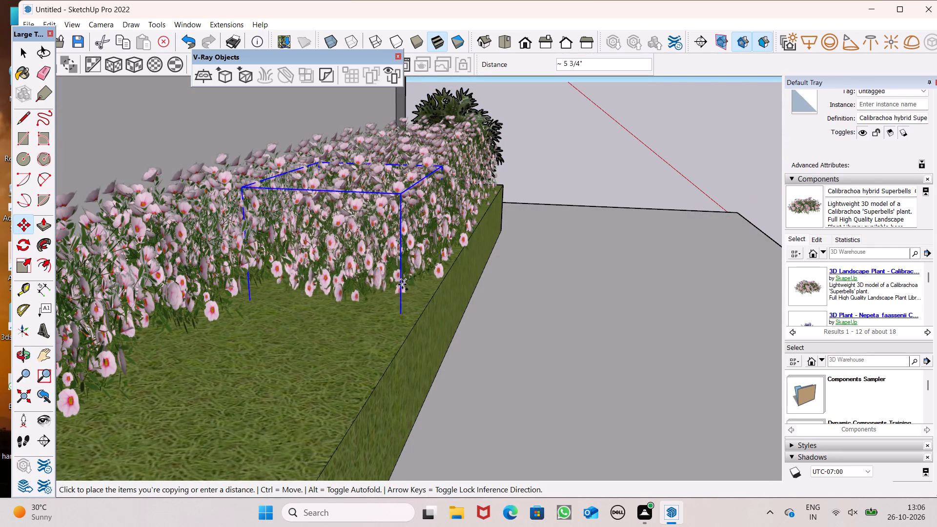
left_click_drag(402, 284, 339, 268)
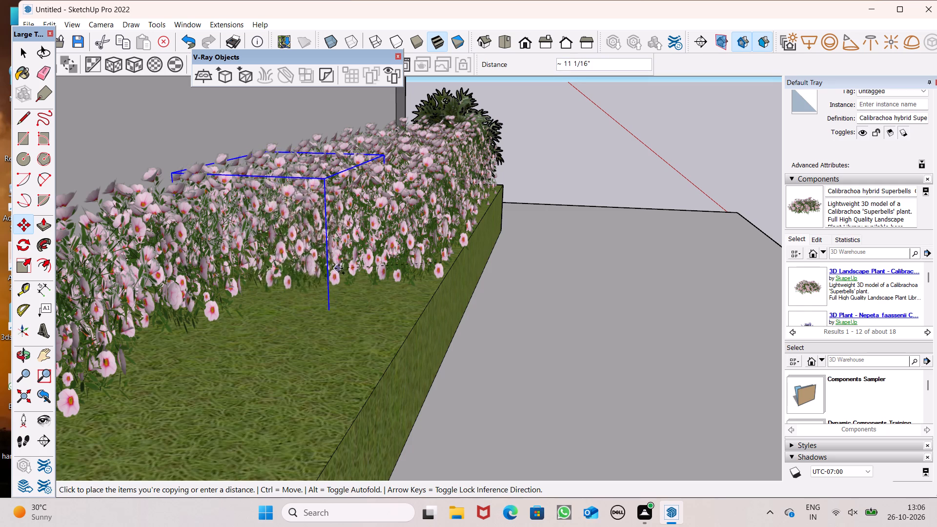
left_click_drag(339, 268, 350, 271)
left_click_drag(350, 271, 351, 258)
left_click_drag(349, 260, 345, 285)
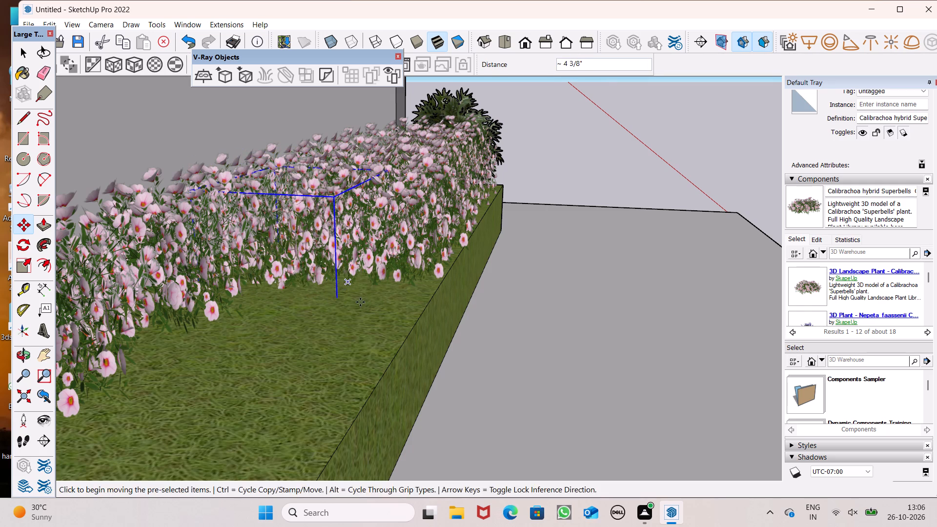
Raise the newest front-row flower clump near the middle of the grass bed by about 4".
middle_click_drag(360, 301, 222, 252)
scroll(332, 183, "down", 19)
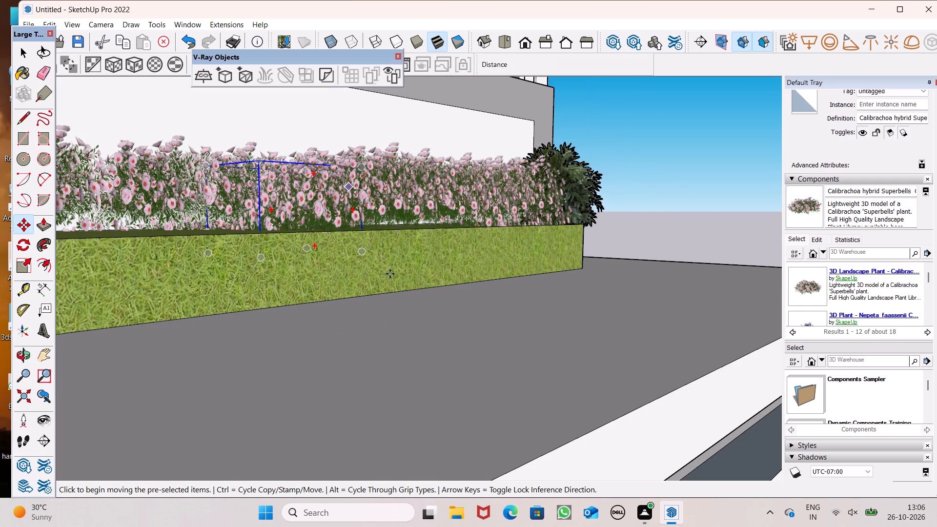
scroll(387, 184, "down", 4)
middle_click_drag(409, 188, 490, 338)
scroll(400, 325, "up", 7)
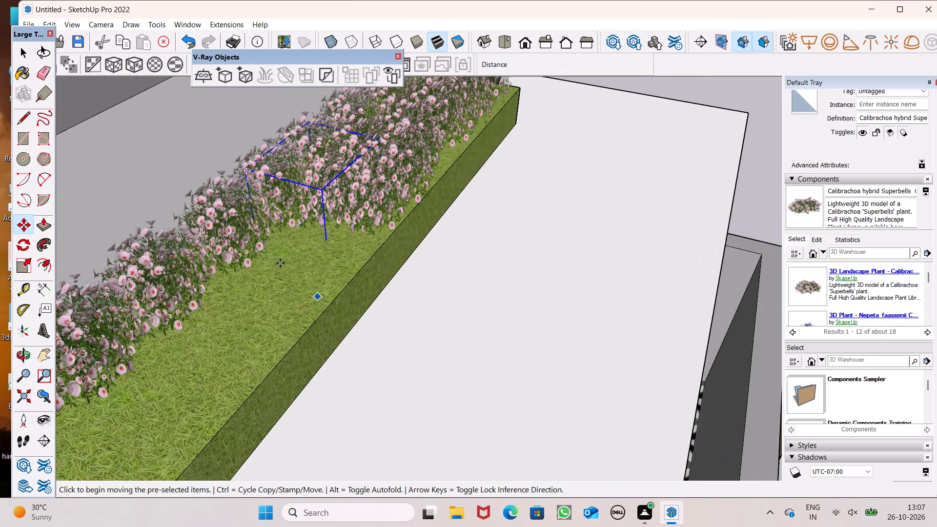
left_click_drag(329, 258, 330, 244)
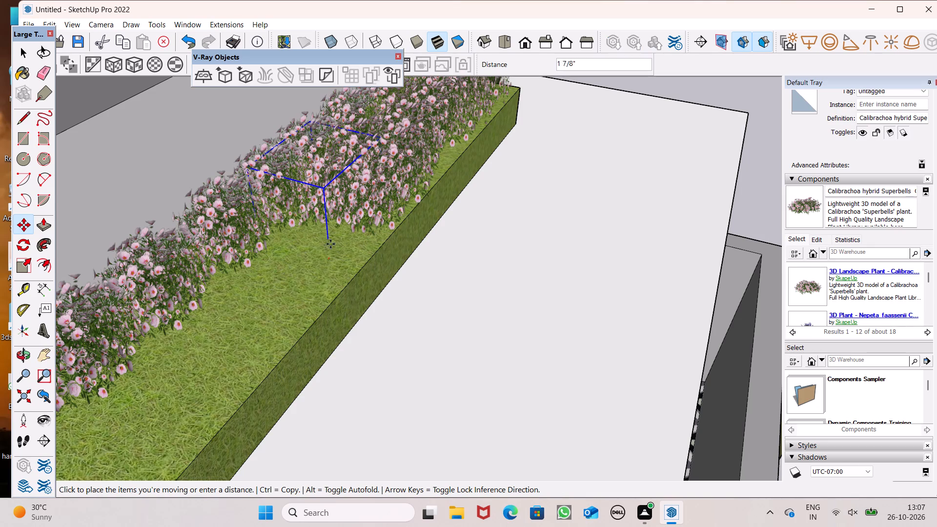
left_click_drag(330, 244, 323, 244)
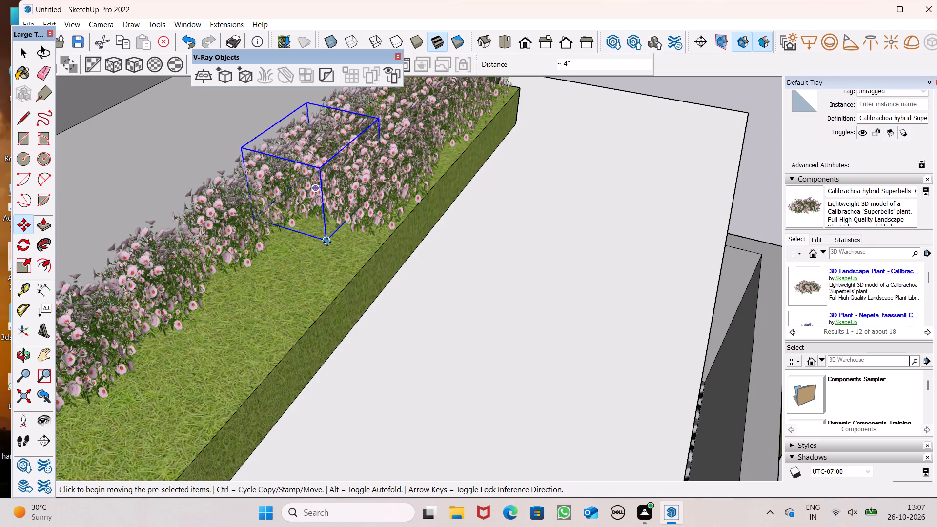
Extend the raised flower row toward the bed's other potted plant with clump copies about 9" to 1' apart.
left_click_drag(327, 243, 299, 285, "ctrl")
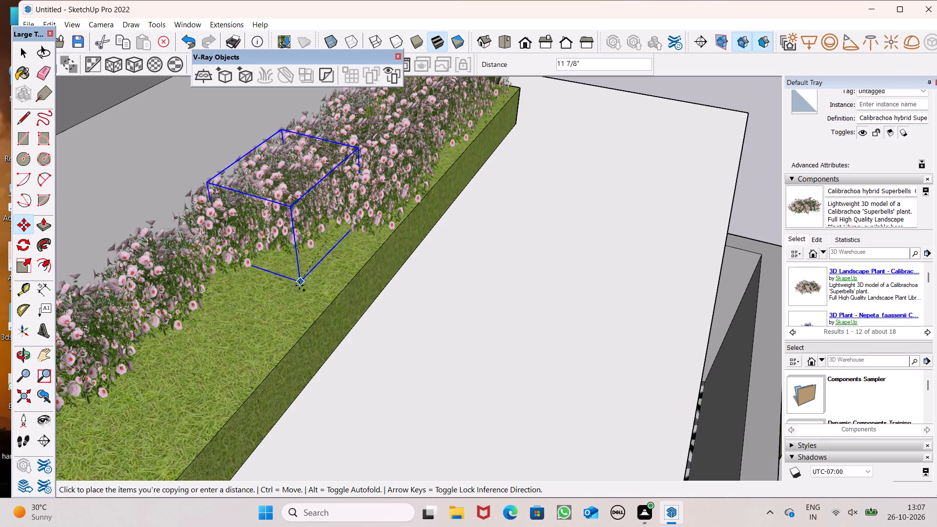
left_click_drag(299, 285, 298, 292, "ctrl")
left_click_drag(298, 292, 249, 342)
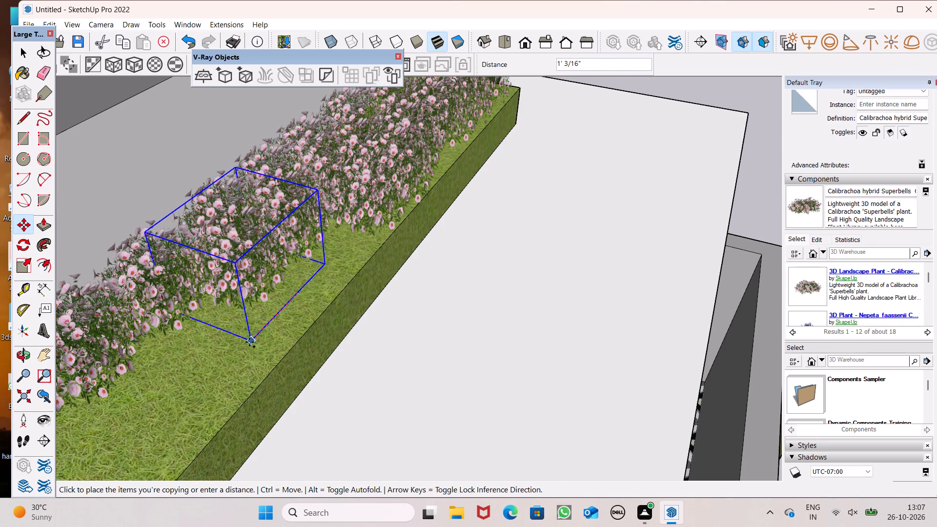
left_click_drag(249, 342, 248, 342)
scroll(349, 252, "down", 7)
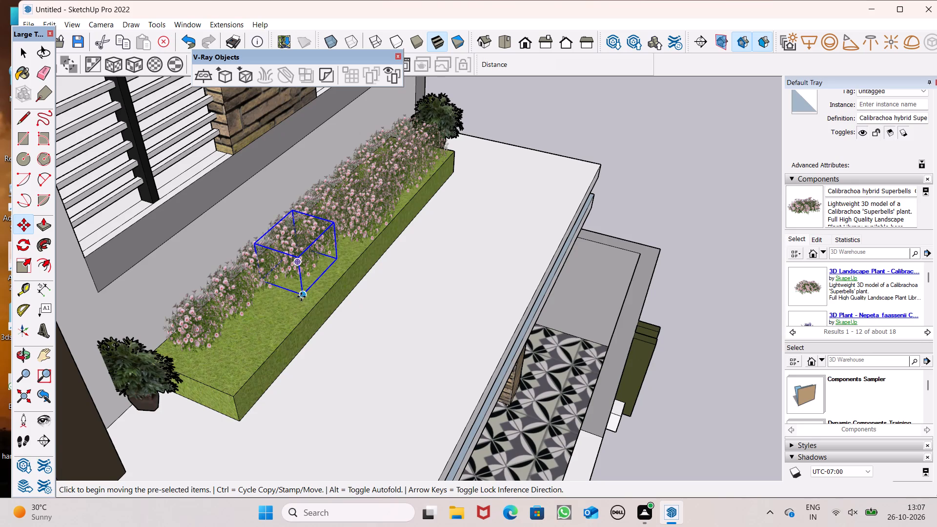
left_click_drag(301, 297, 275, 319)
left_click_drag(278, 320, 271, 329)
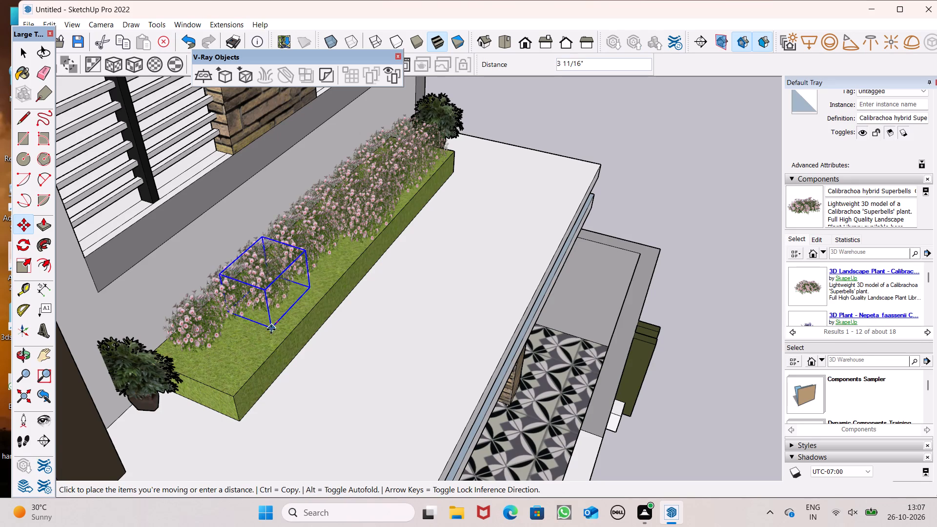
left_click_drag(271, 329, 264, 336)
left_click_drag(265, 335, 242, 357)
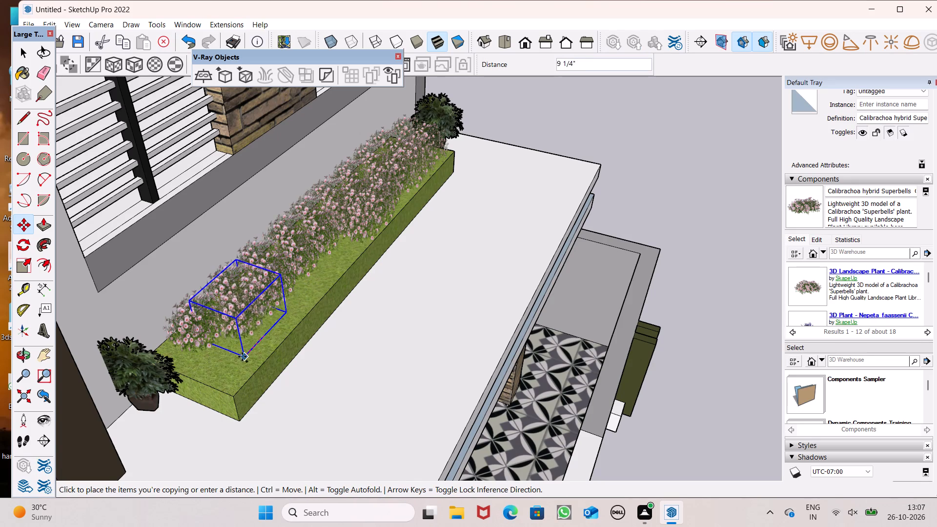
left_click_drag(242, 357, 241, 359)
left_click_drag(243, 361, 234, 367)
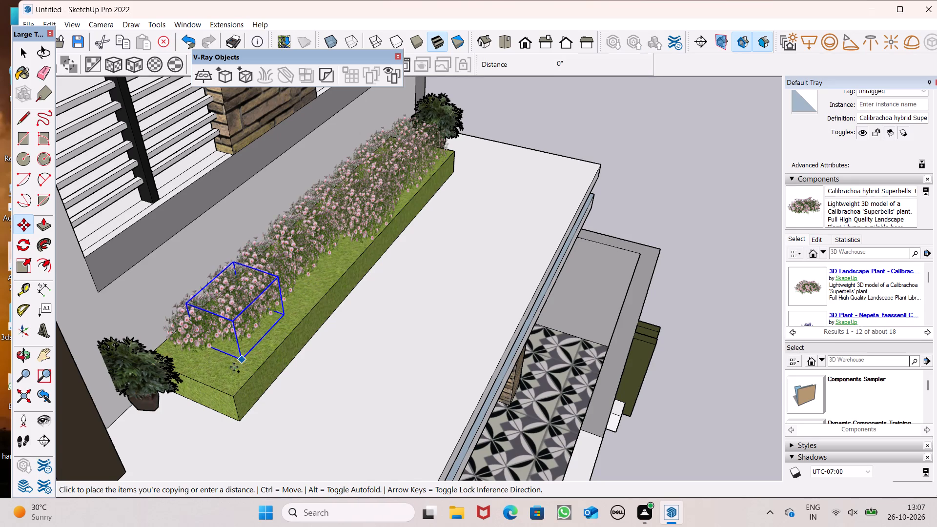
left_click_drag(234, 367, 225, 378)
left_click_drag(224, 378, 205, 386)
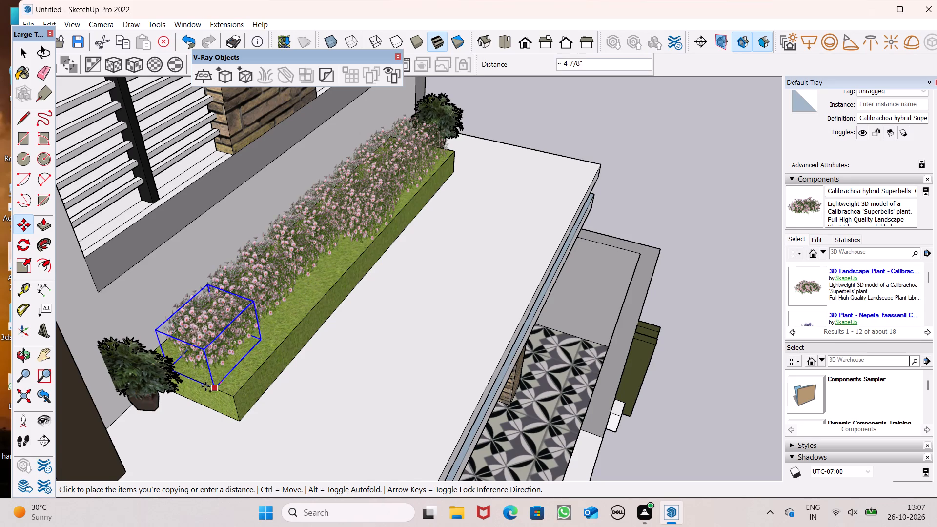
left_click_drag(205, 386, 181, 392)
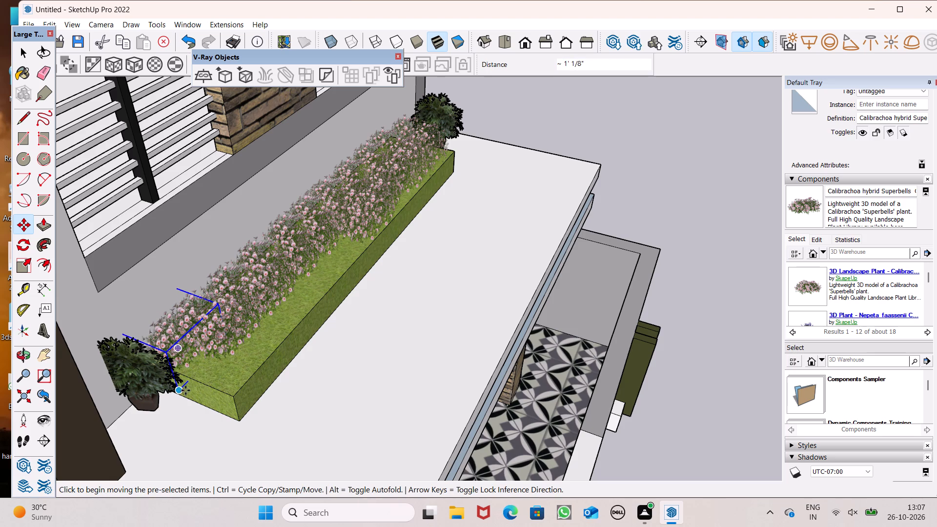
Add flower clump copies around the bed's outer corner beside the end potted plant, nudging them toward the outer edge.
left_click_drag(181, 390, 200, 395)
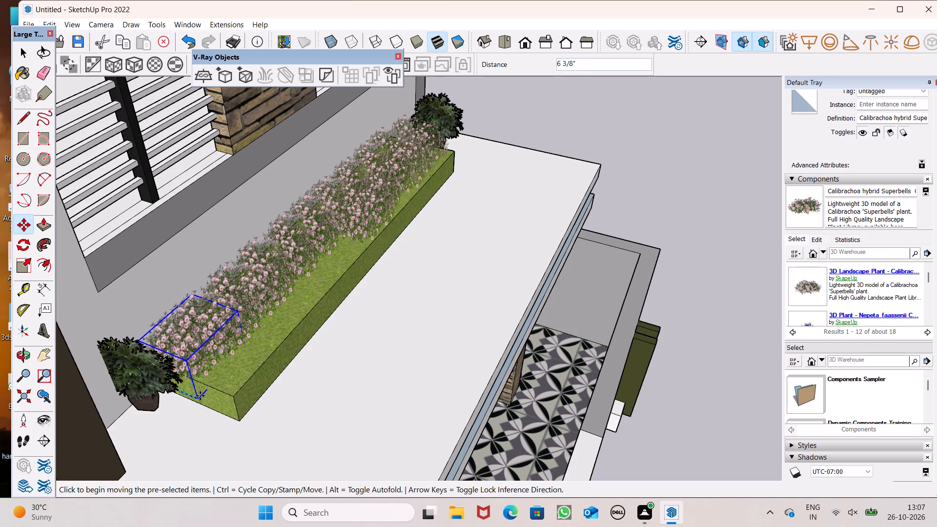
left_click_drag(200, 396, 220, 402)
left_click_drag(217, 407, 222, 407)
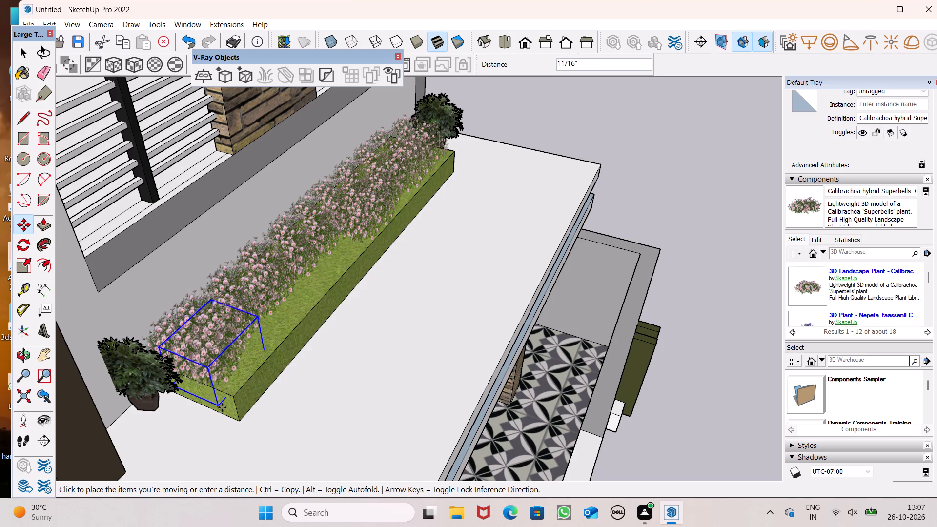
left_click_drag(222, 407, 232, 409)
left_click_drag(232, 406, 234, 405)
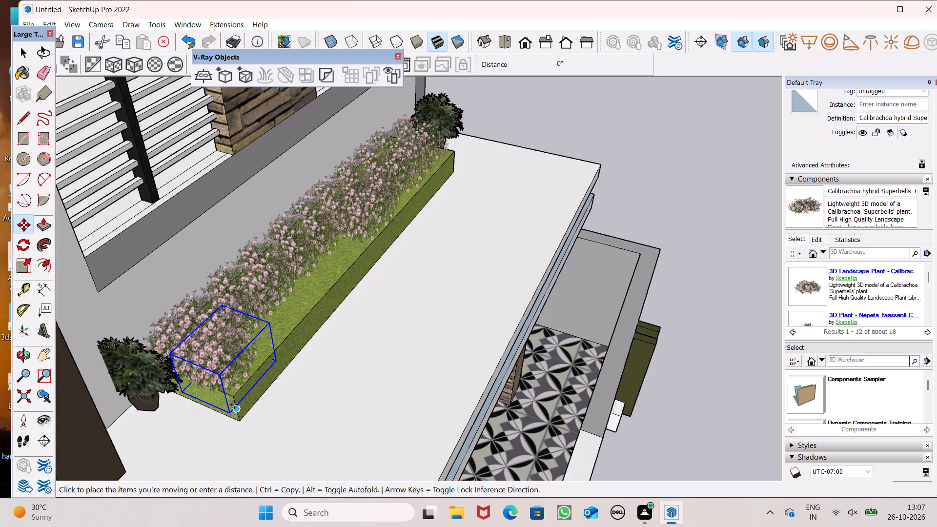
left_click_drag(234, 405, 257, 377)
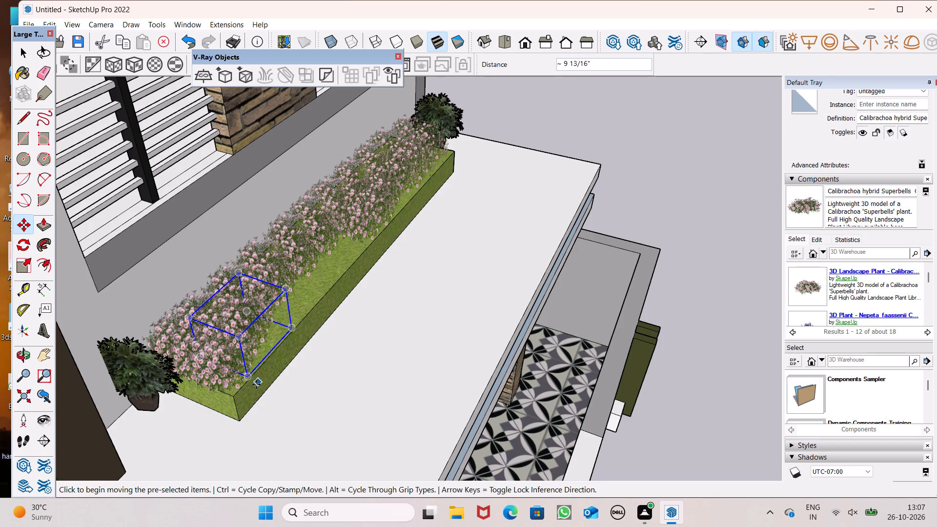
left_click_drag(251, 382, 264, 380)
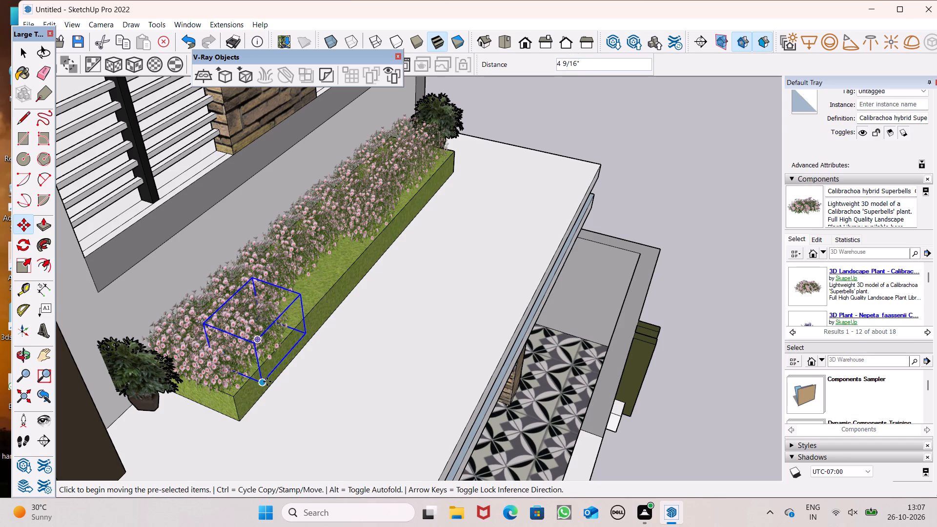
Move the selected flower clump farther out over the grass bed's outer edge near the end potted plant.
middle_click_drag(316, 359, 188, 410)
scroll(213, 330, "up", 7)
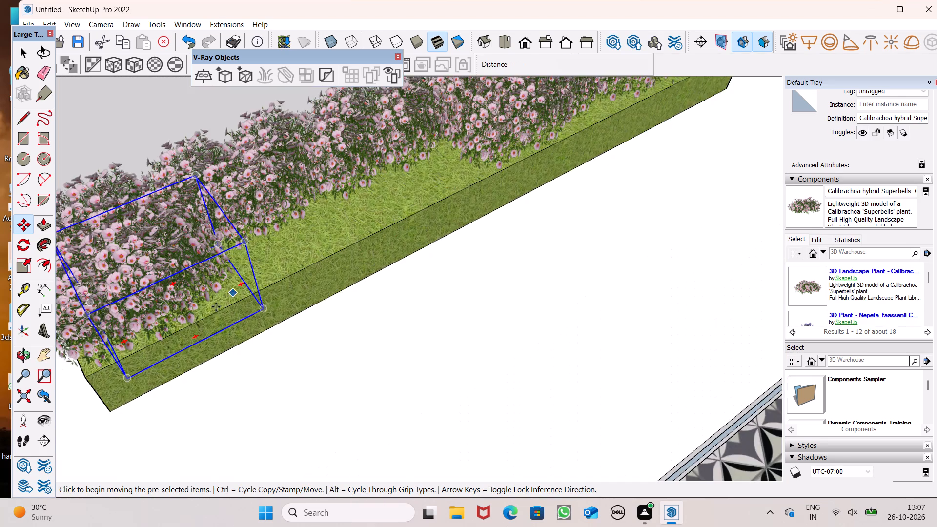
scroll(206, 310, "up", 8)
middle_click_drag(200, 324, 139, 200)
scroll(139, 201, "up", 1)
scroll(173, 231, "down", 6)
middle_click_drag(249, 267, 242, 257)
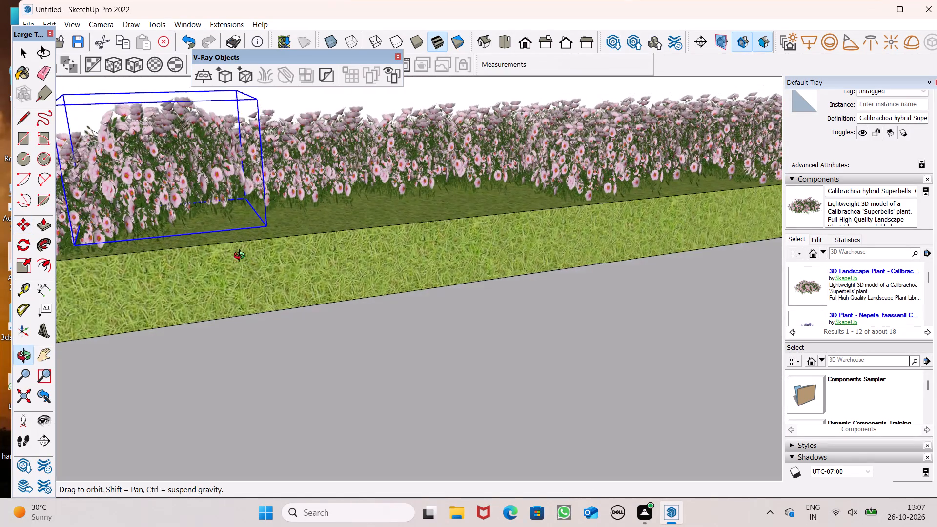
middle_click_drag(242, 257, 231, 260)
left_click_drag(251, 231, 254, 242)
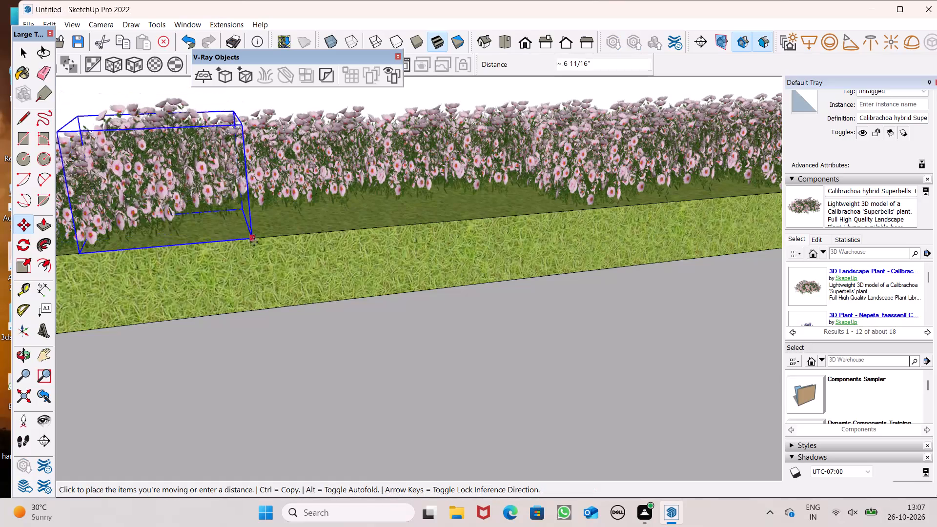
left_click_drag(254, 242, 265, 256)
Move the overhanging flower clump about 10 3/8" back onto the grass bed and fine-tune its position.
scroll(299, 209, "down", 6)
middle_click_drag(335, 254, 175, 315)
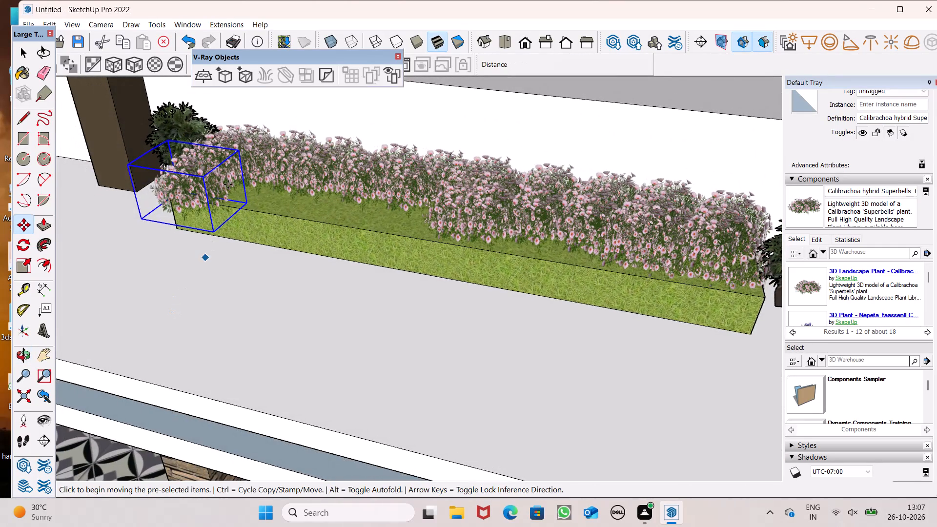
scroll(240, 160, "up", 17)
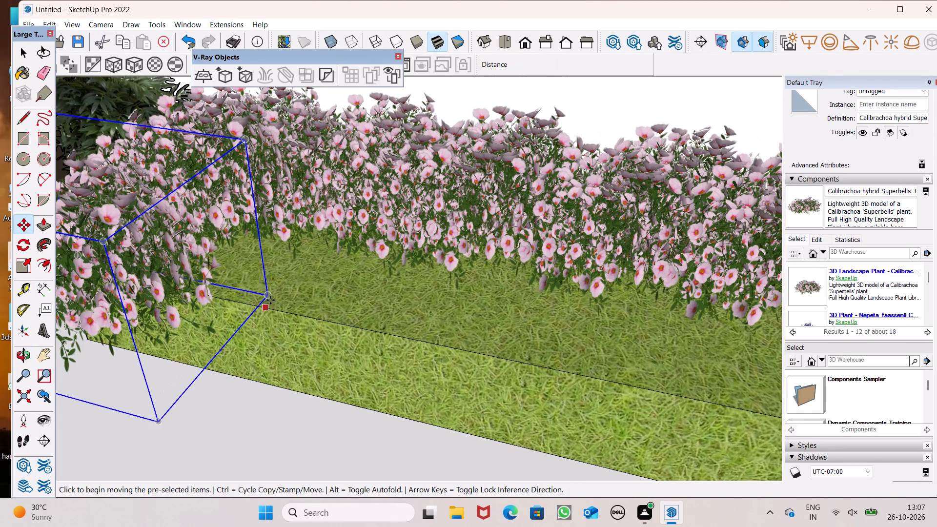
left_click_drag(272, 297, 336, 271)
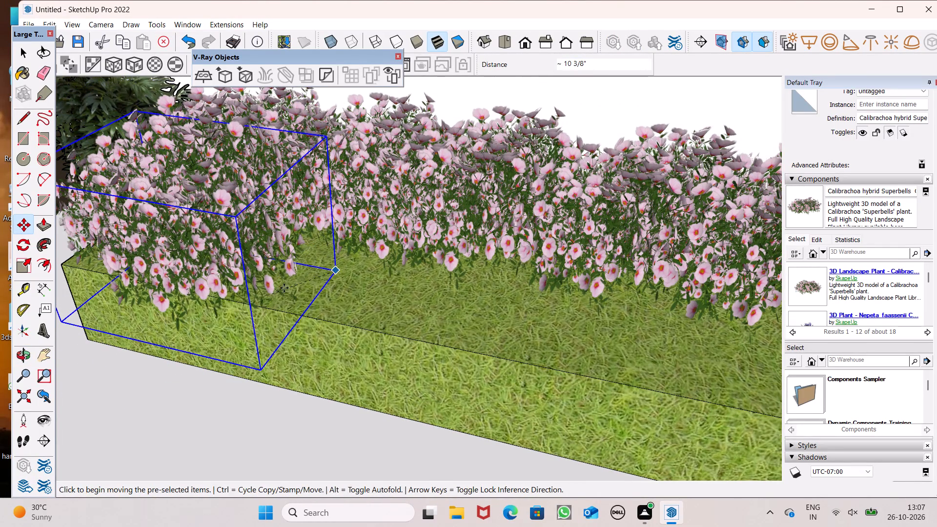
left_click_drag(236, 214, 247, 234)
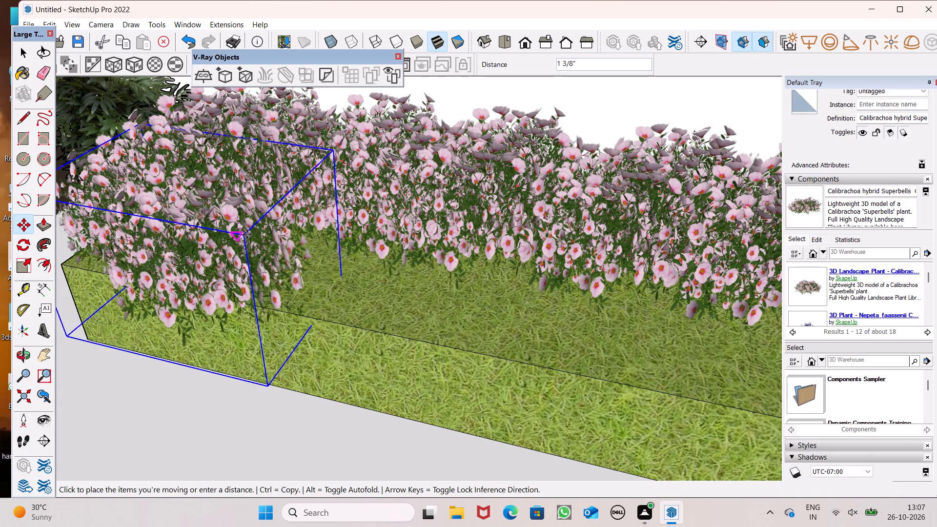
left_click_drag(247, 234, 254, 214)
Shift the selected flower clump along the bed's front edge, away from the end potted plant.
middle_click_drag(282, 243, 261, 116)
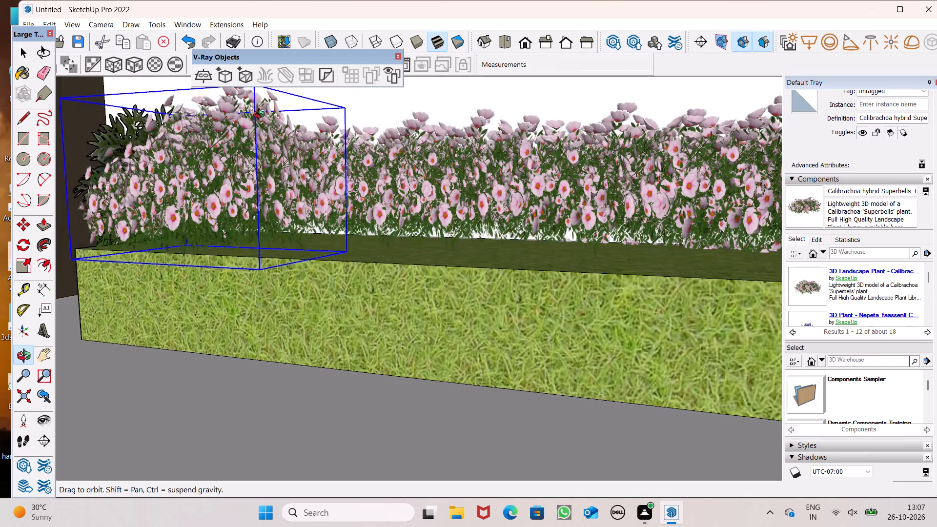
middle_click_drag(261, 116, 259, 115)
left_click_drag(198, 192, 235, 208)
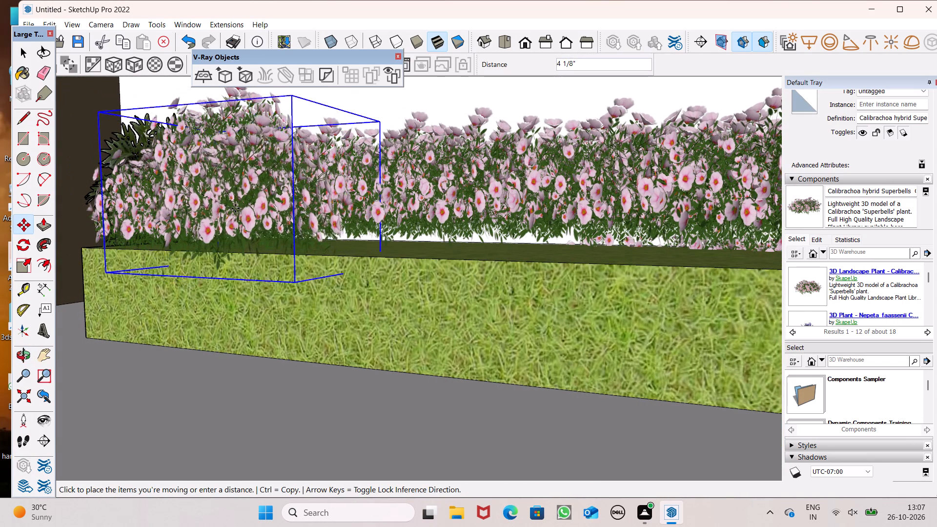
left_click_drag(235, 208, 268, 211)
Copy the selected flower clump along the grass bed's front edge, away from the brown column, at roughly 1' spacing.
scroll(305, 239, "up", 1)
middle_click_drag(309, 241, 558, 308)
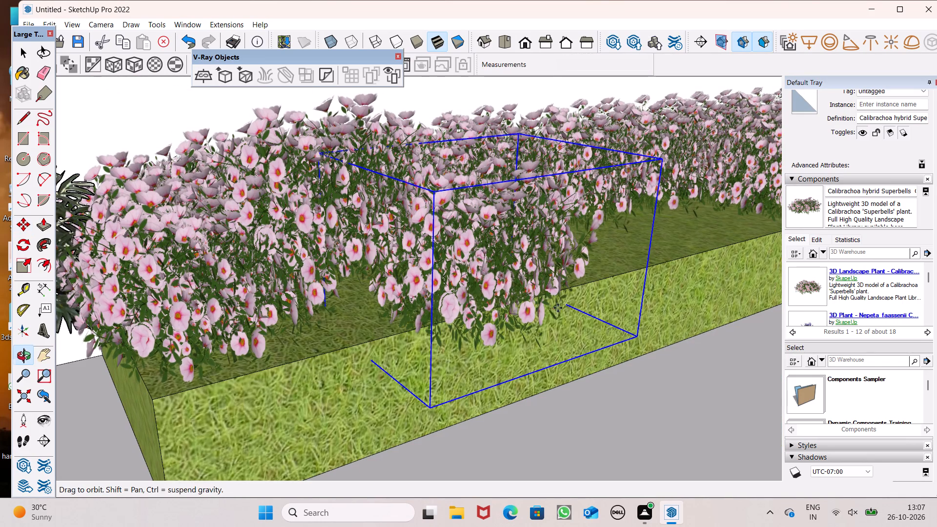
scroll(304, 168, "down", 7)
scroll(188, 140, "down", 7)
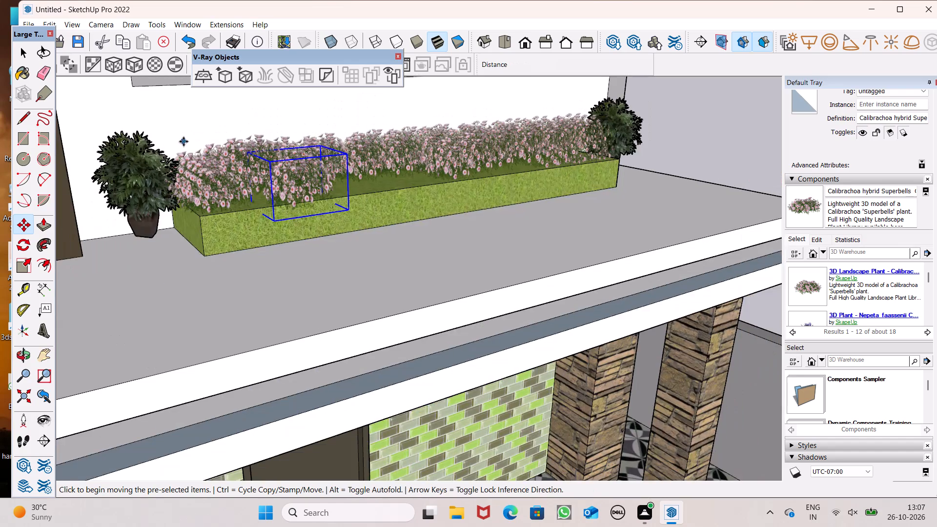
scroll(183, 142, "down", 3)
middle_click_drag(438, 203, 201, 316)
middle_click_drag(147, 333, 140, 335)
scroll(298, 190, "up", 9)
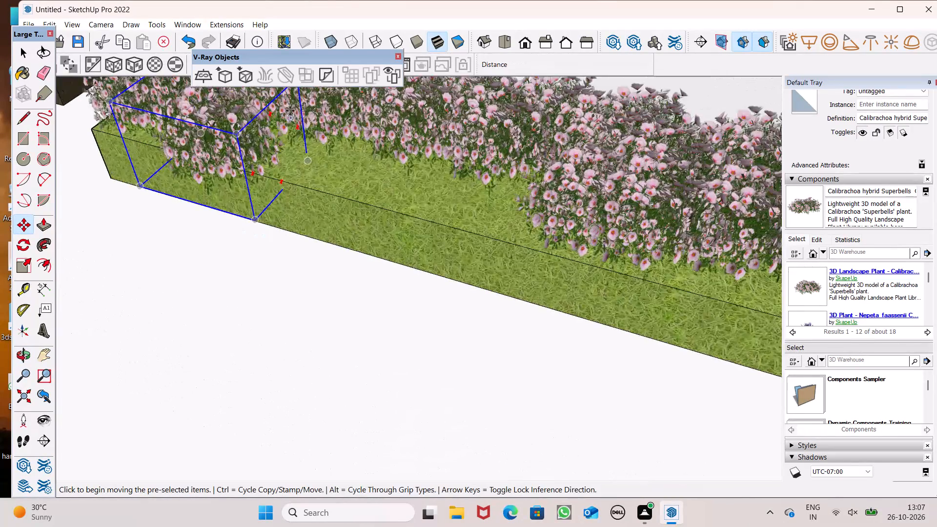
scroll(345, 133, "up", 4)
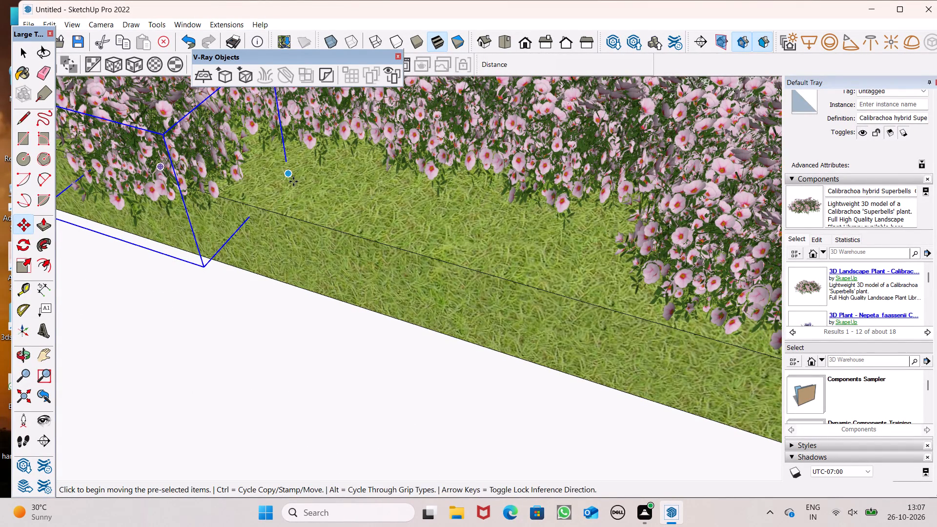
left_click_drag(285, 173, 398, 182)
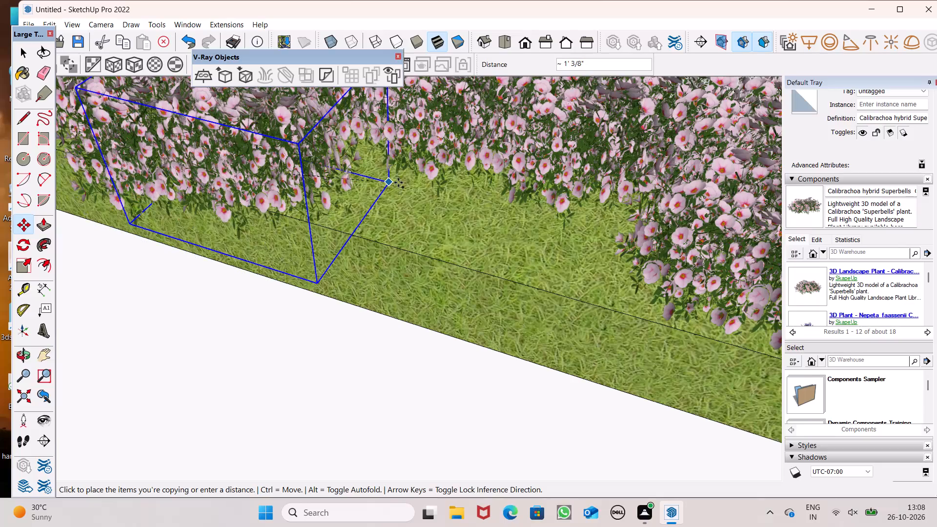
left_click_drag(398, 182, 416, 182)
left_click_drag(417, 185, 430, 186)
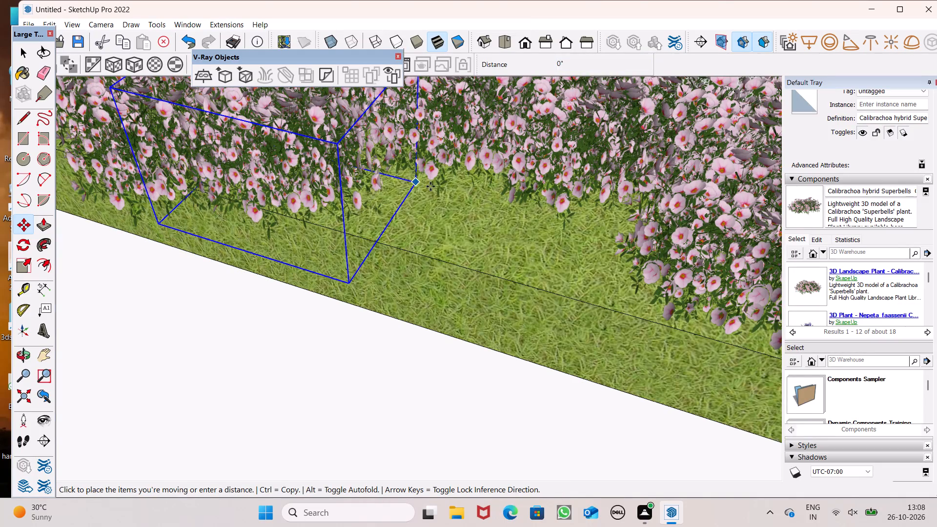
left_click_drag(430, 186, 528, 204)
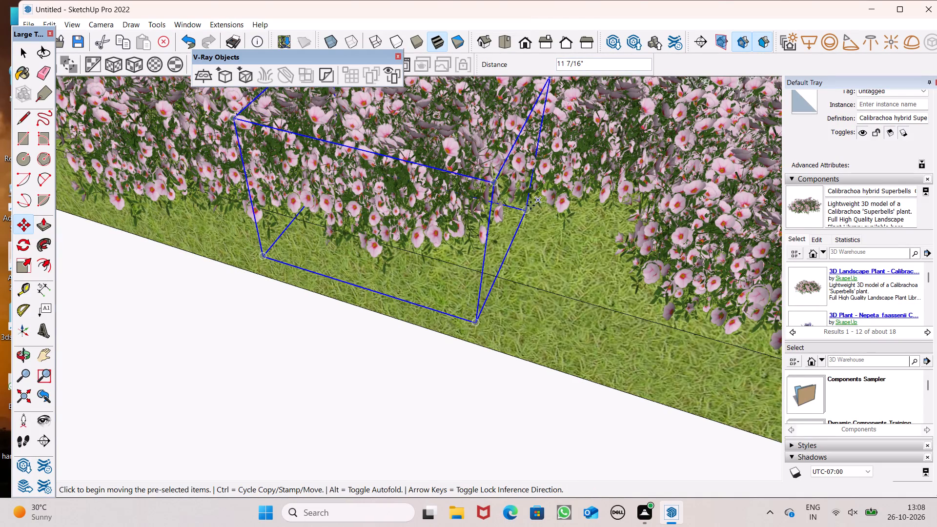
left_click_drag(528, 211, 604, 221)
Add another overlapping flower clump copy farther along the front edge, toward the middle of the bed.
scroll(373, 201, "down", 4)
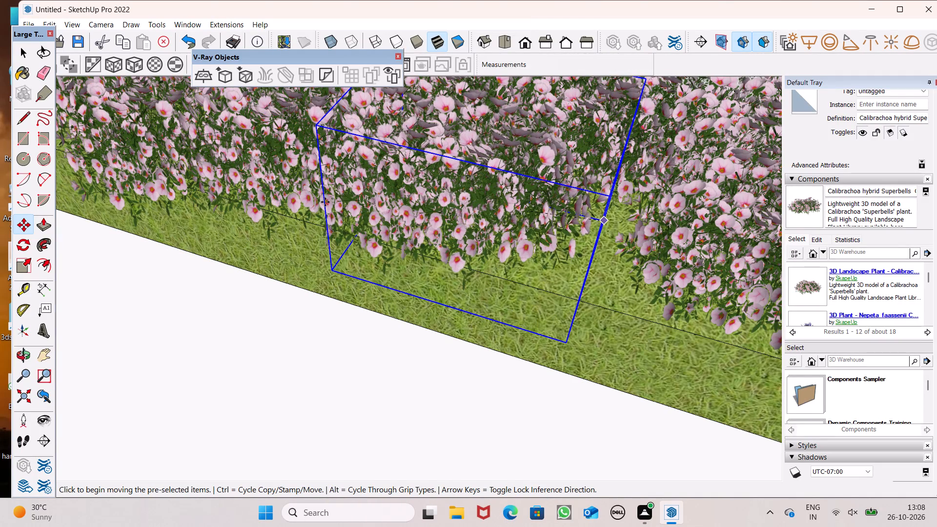
scroll(325, 202, "down", 2)
scroll(516, 217, "up", 10)
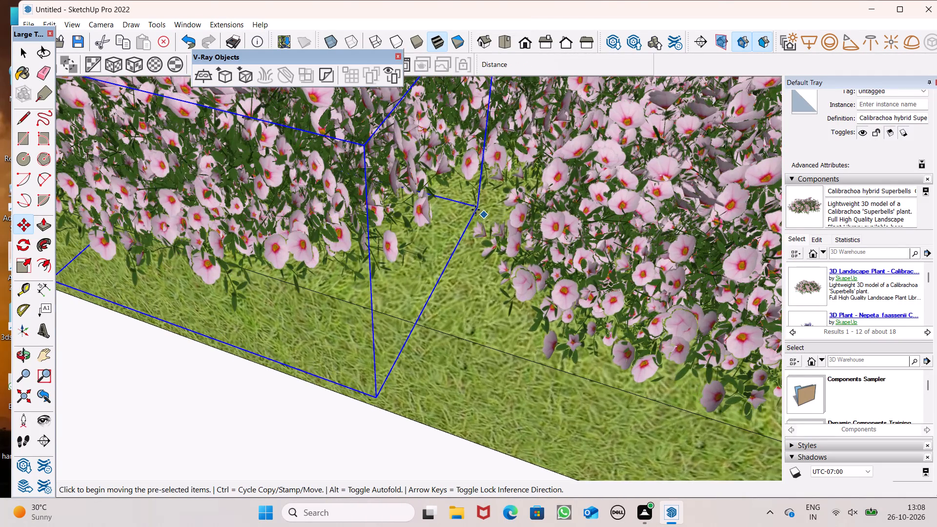
left_click_drag(476, 208, 611, 244)
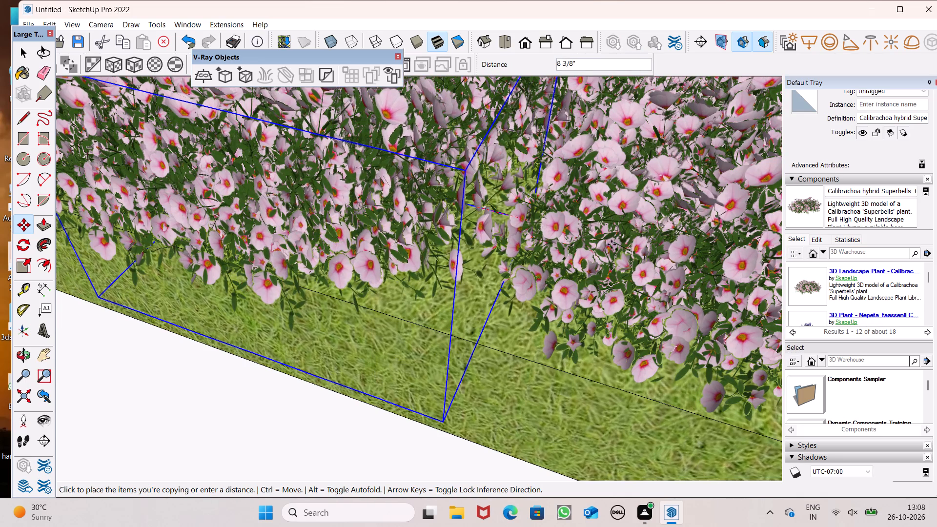
left_click_drag(611, 244, 615, 245)
Continue the front row with flower clump copies toward the potted plant away from the brown column, the last two about 1' apart.
scroll(374, 177, "down", 20)
scroll(454, 215, "down", 11)
scroll(545, 245, "up", 8)
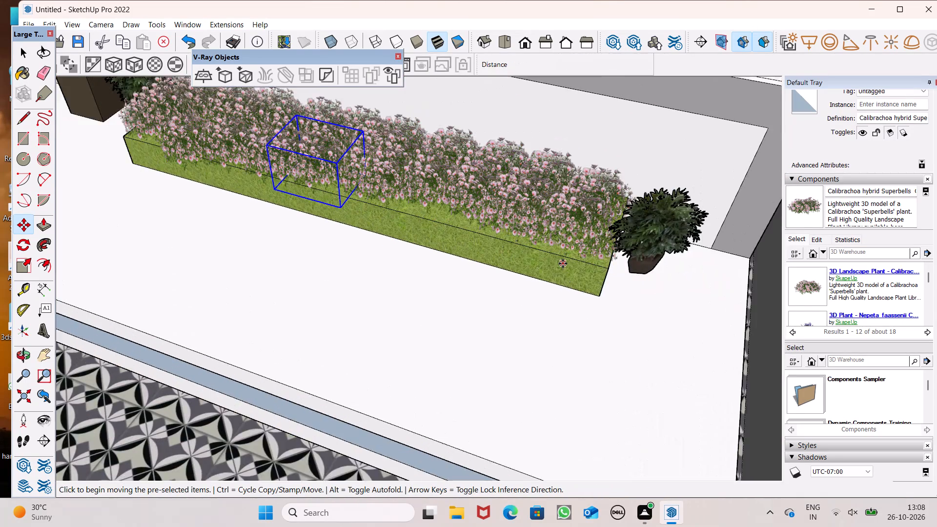
scroll(591, 245, "up", 5)
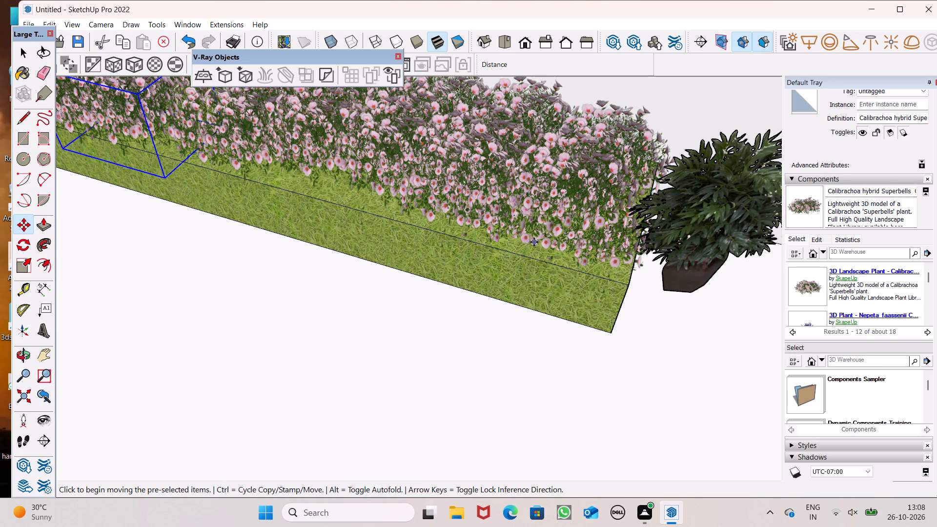
left_click_drag(168, 184, 190, 184)
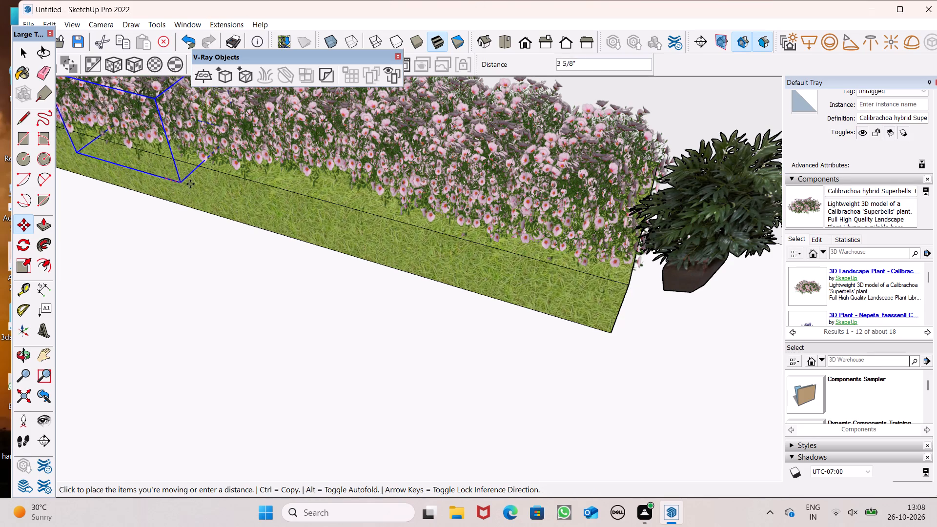
left_click_drag(190, 184, 302, 222)
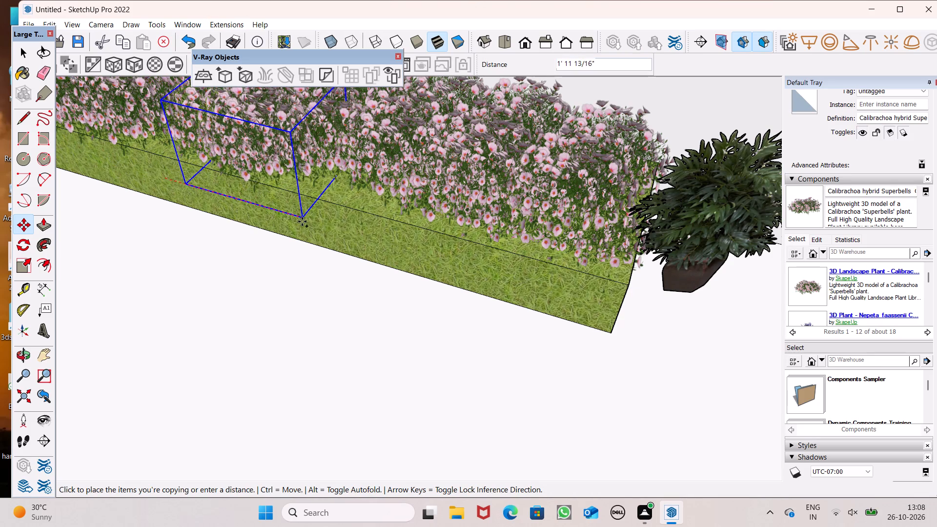
left_click_drag(302, 222, 306, 224)
left_click_drag(306, 219, 346, 231)
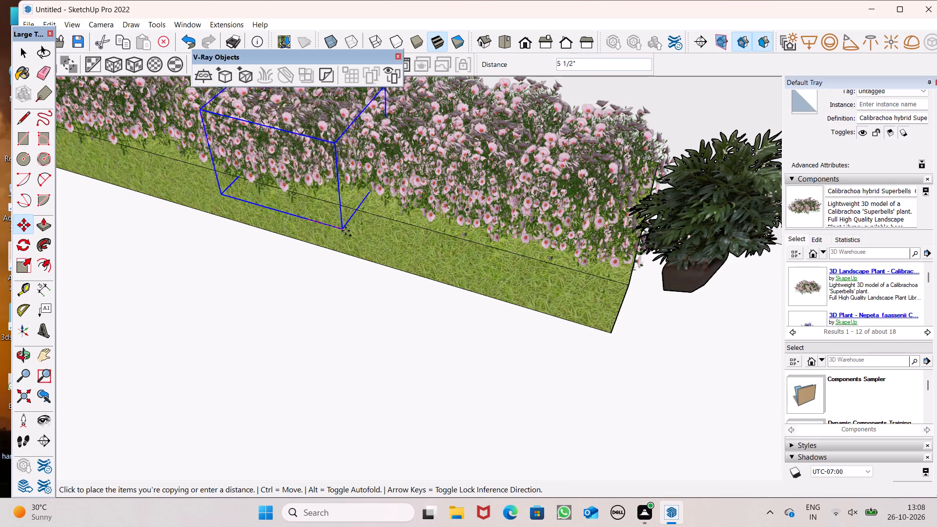
left_click_drag(346, 231, 391, 245)
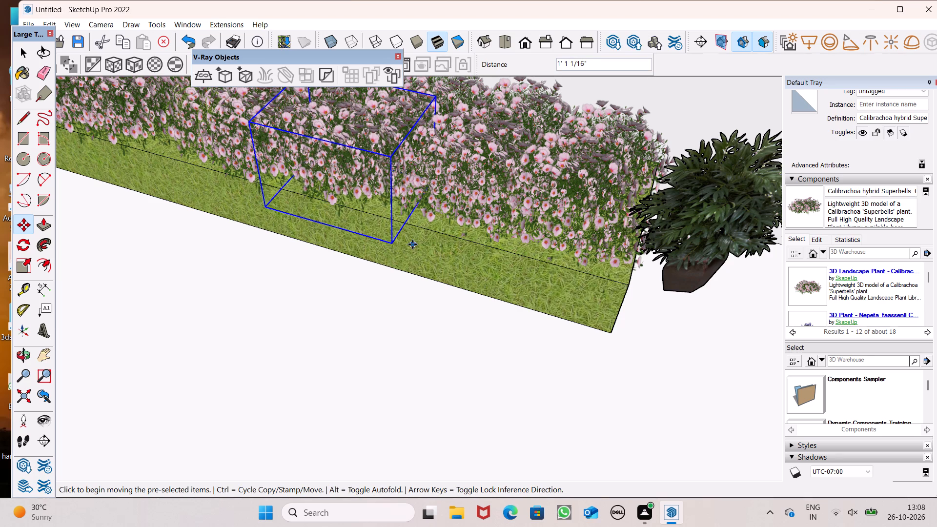
left_click_drag(399, 249, 476, 271)
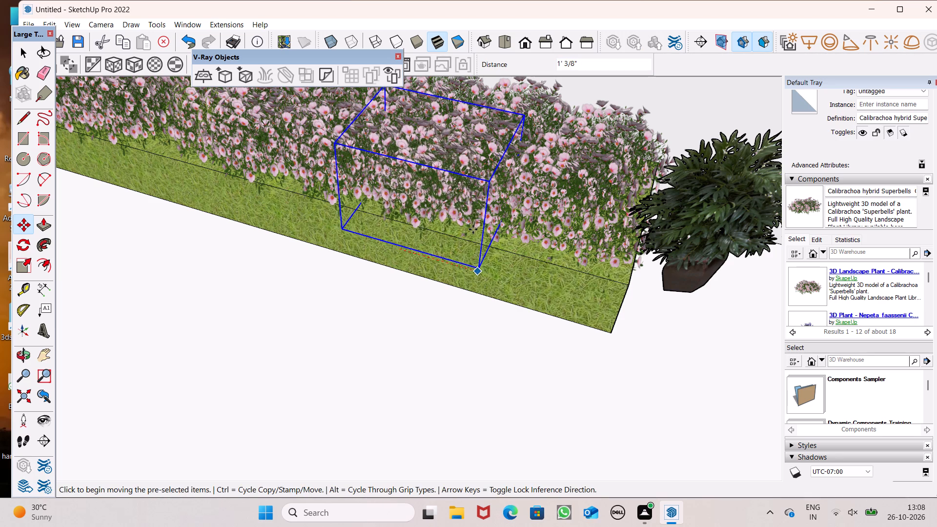
Copy the last flower clump about 6' 11 3/16" back along the front edge toward the brown column's end.
scroll(473, 226, "down", 14)
scroll(468, 200, "down", 11)
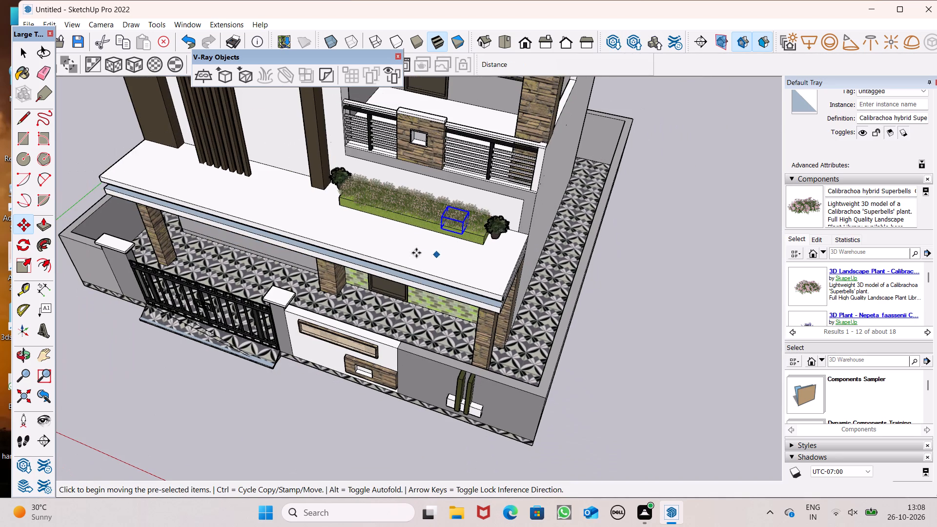
scroll(321, 225, "up", 9)
middle_click_drag(410, 197, 525, 295)
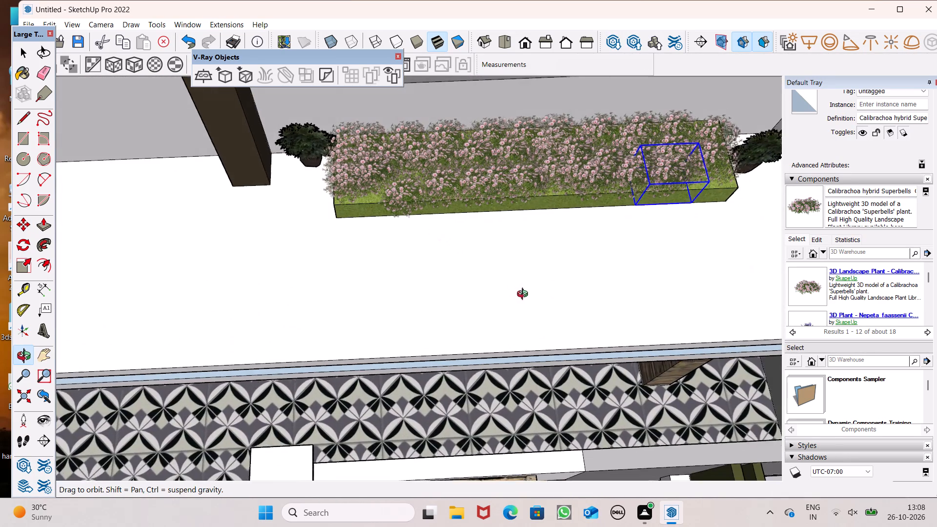
middle_click_drag(525, 295, 527, 296)
scroll(566, 265, "up", 6)
scroll(580, 243, "down", 7)
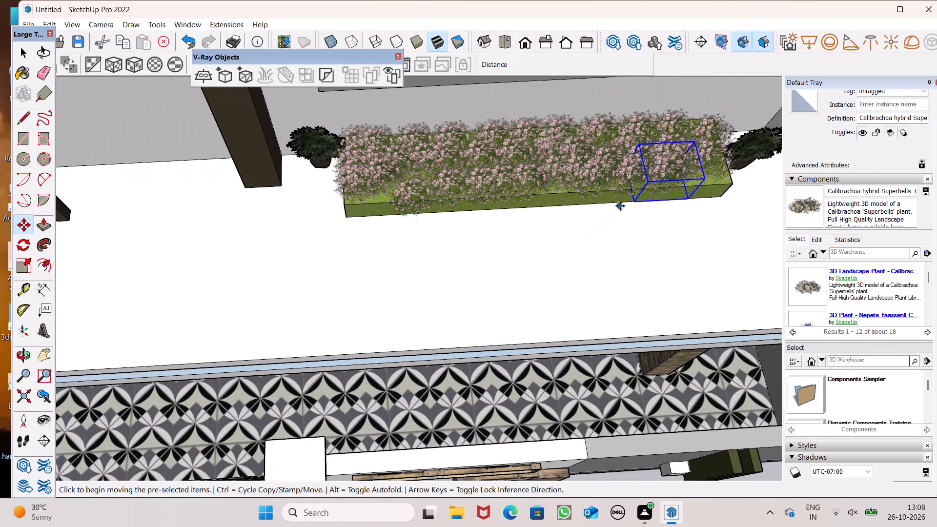
left_click_drag(633, 200, 477, 177)
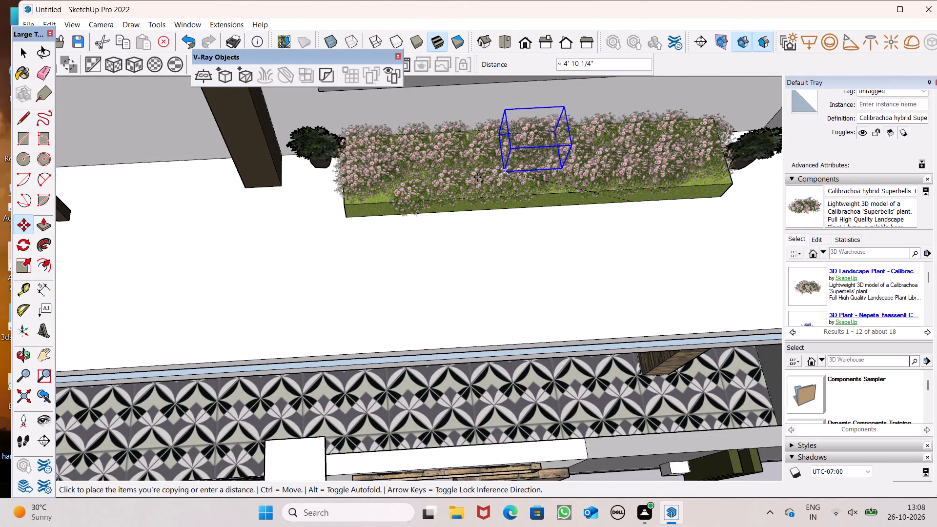
left_click_drag(477, 177, 413, 203)
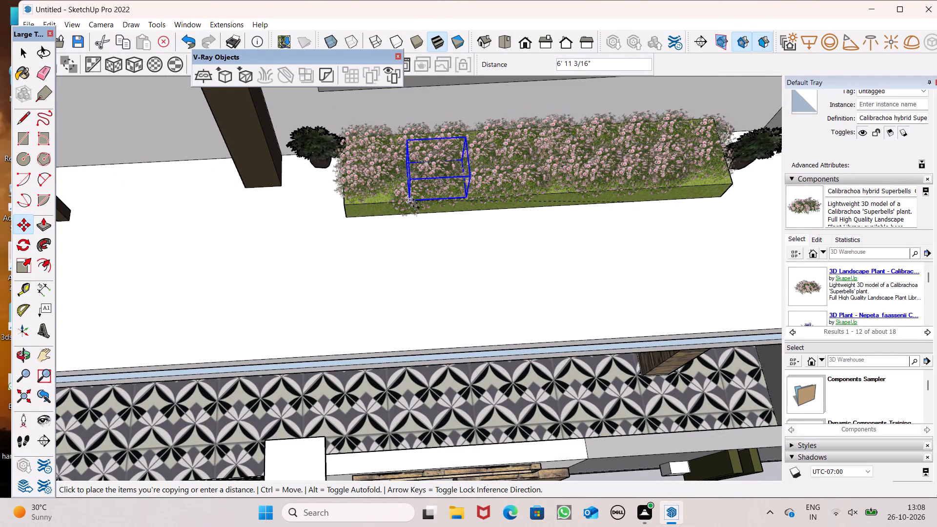
left_click_drag(413, 203, 413, 203)
Place flower clump copies over the gap at the bed's front corner near the brown column, adjusting their position along the edge.
middle_click_drag(428, 221, 622, 131)
scroll(622, 131, "up", 1)
scroll(445, 126, "up", 7)
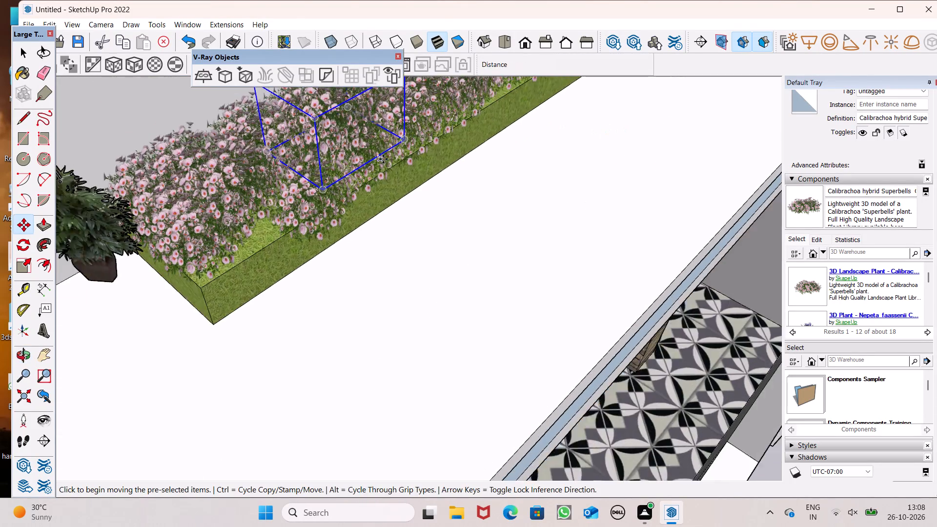
scroll(383, 159, "up", 1)
middle_click_drag(383, 159, 474, 129)
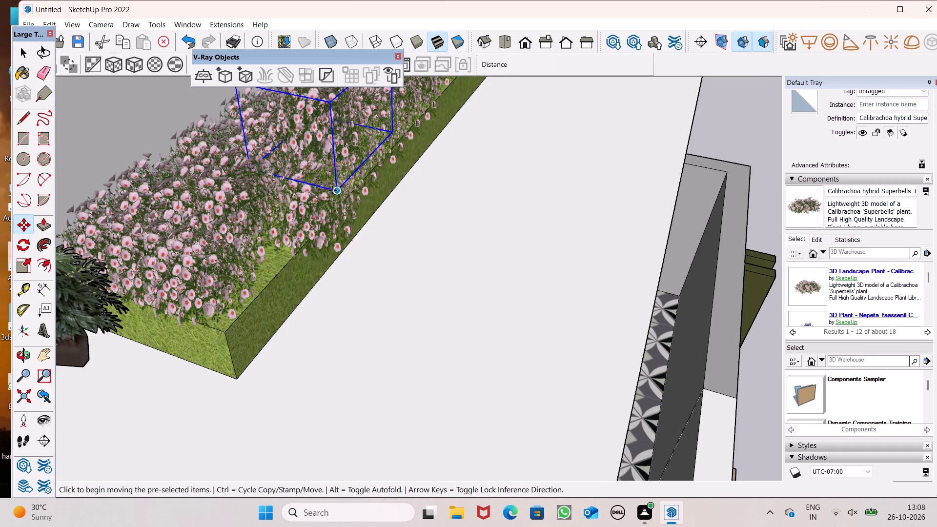
left_click_drag(332, 190, 271, 299)
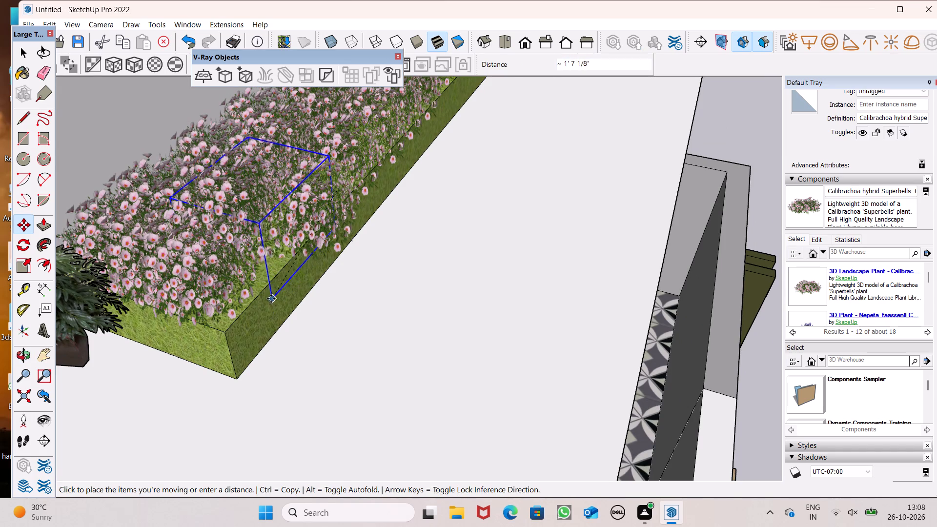
left_click_drag(271, 299, 267, 237)
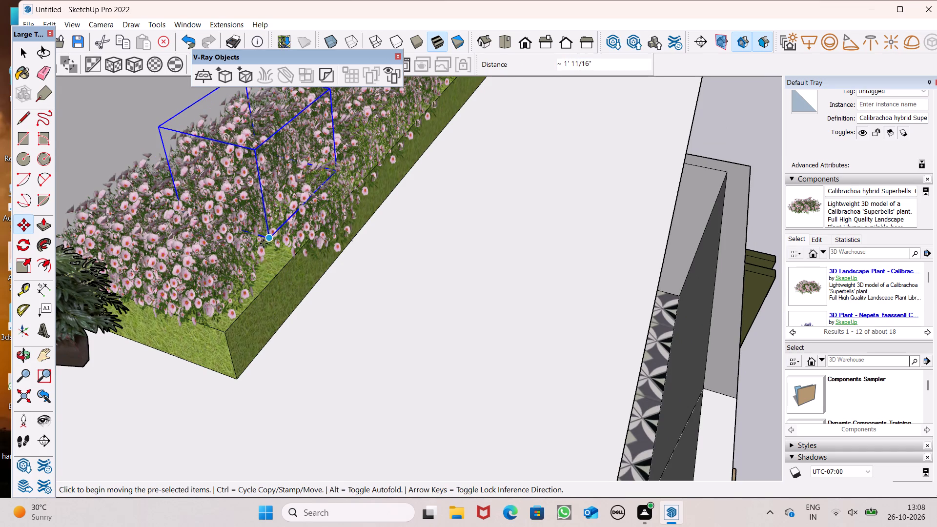
left_click_drag(270, 238, 271, 312)
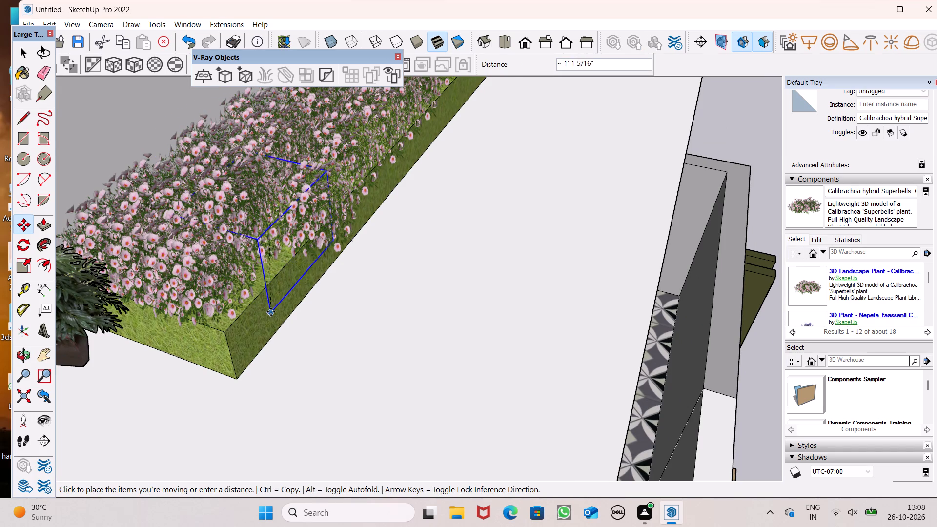
left_click_drag(271, 312, 287, 306)
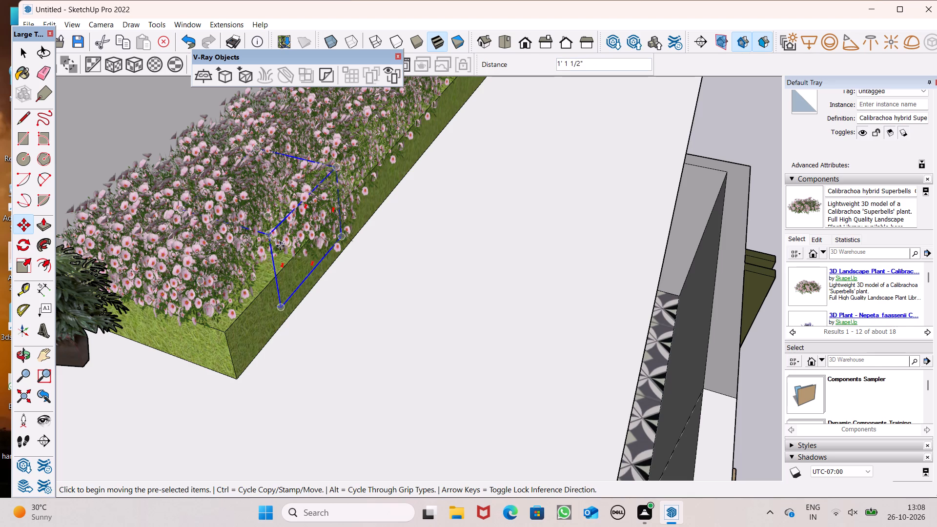
left_click_drag(273, 238, 291, 239)
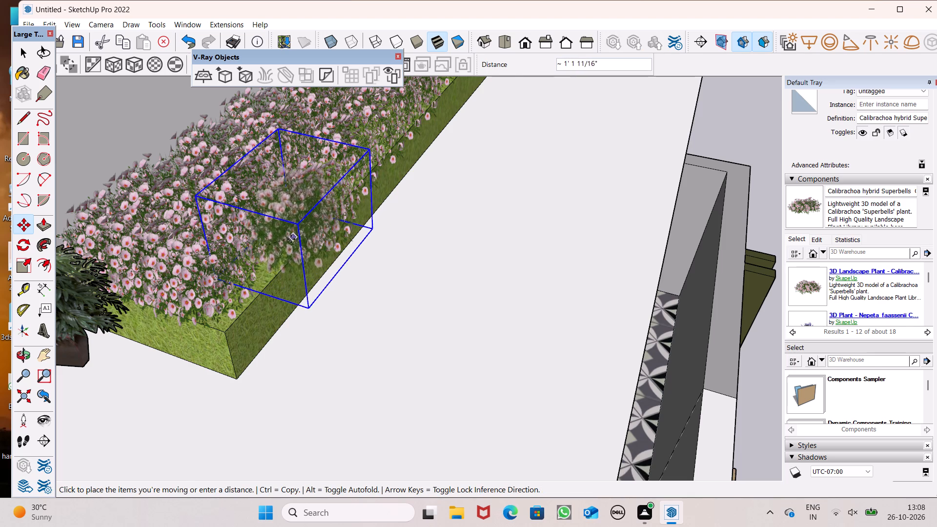
left_click_drag(291, 239, 278, 245)
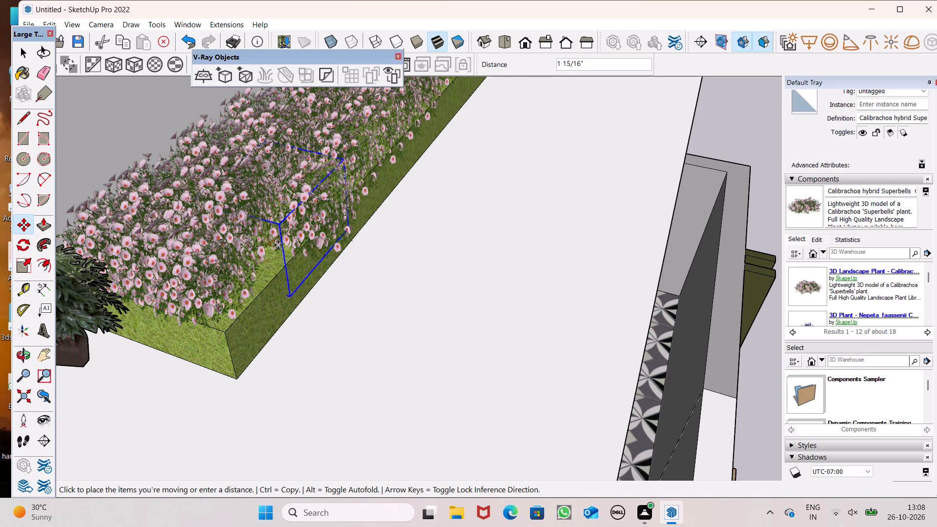
left_click_drag(278, 245, 287, 239)
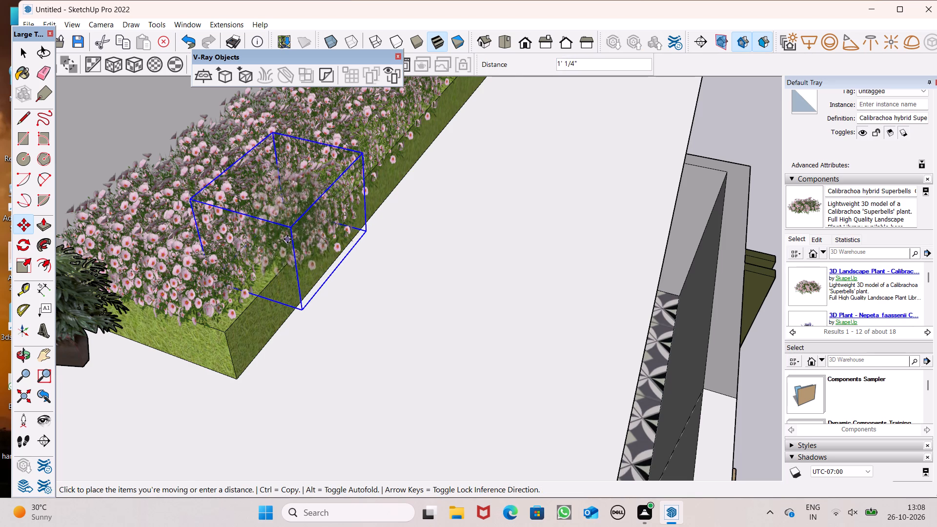
left_click_drag(287, 239, 286, 239)
Nudge the front-corner flower clump inward from the bed's front edge and clear the selection.
middle_click_drag(278, 272, 417, 259)
scroll(279, 271, "up", 1)
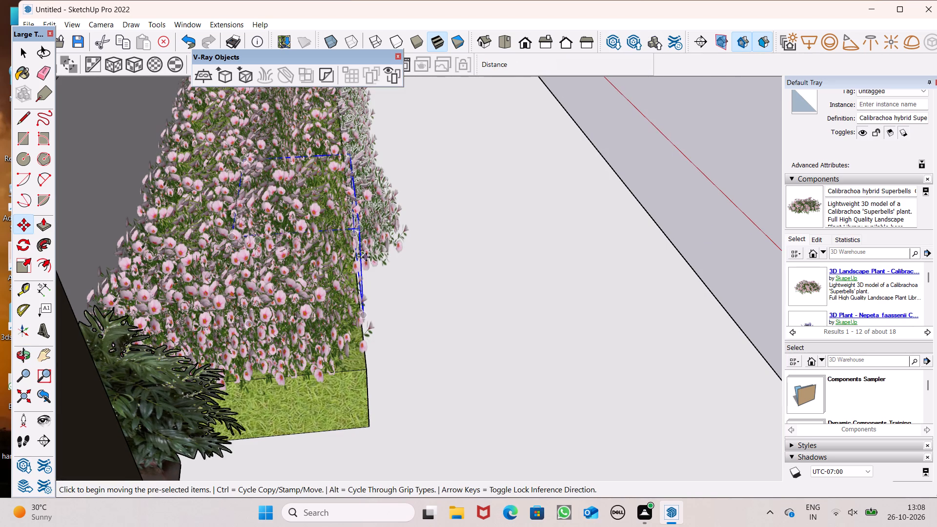
left_click_drag(371, 252, 357, 261)
key("space")
scroll(348, 261, "down", 4)
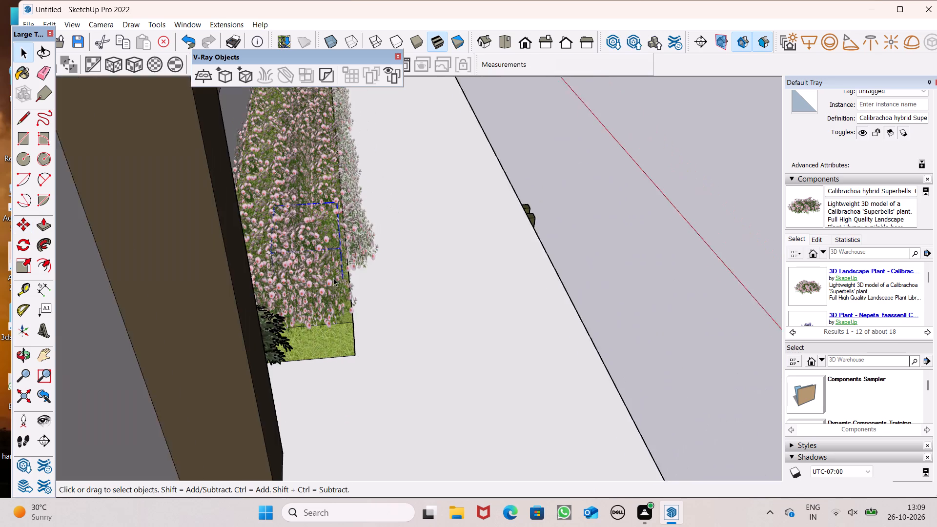
scroll(333, 278, "down", 9)
middle_click_drag(398, 295, 80, 231)
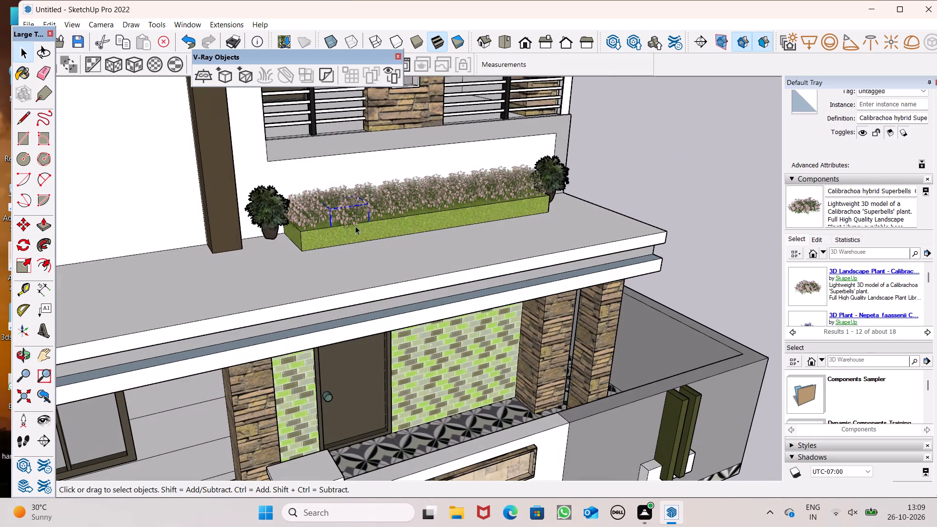
key("space")
scroll(354, 206, "down", 7)
left_click(536, 156)
Review the whole house front from several angles, checking the planted bed and potted plants below the balcony.
scroll(536, 155, "down", 7)
middle_click_drag(536, 244, 536, 244)
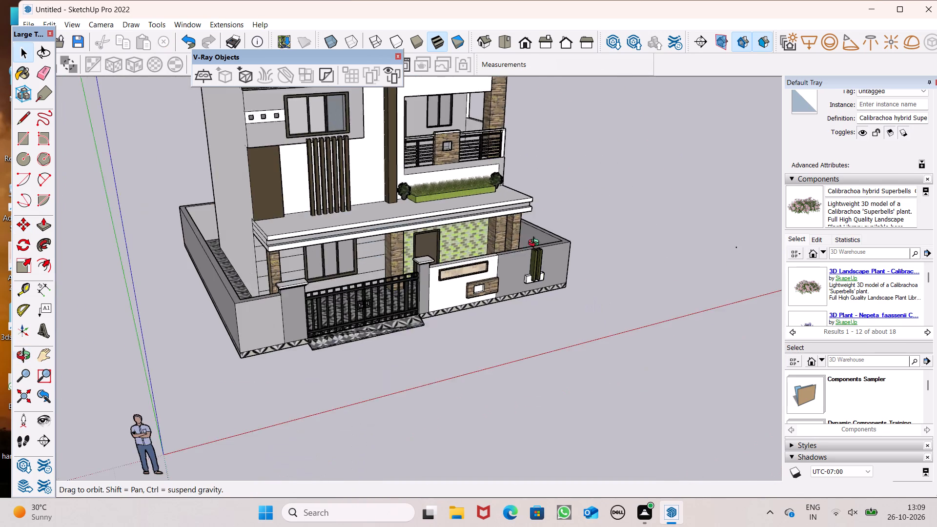
middle_click_drag(536, 244, 369, 193)
scroll(369, 209, "up", 1)
scroll(372, 262, "down", 6)
scroll(374, 144, "up", 8)
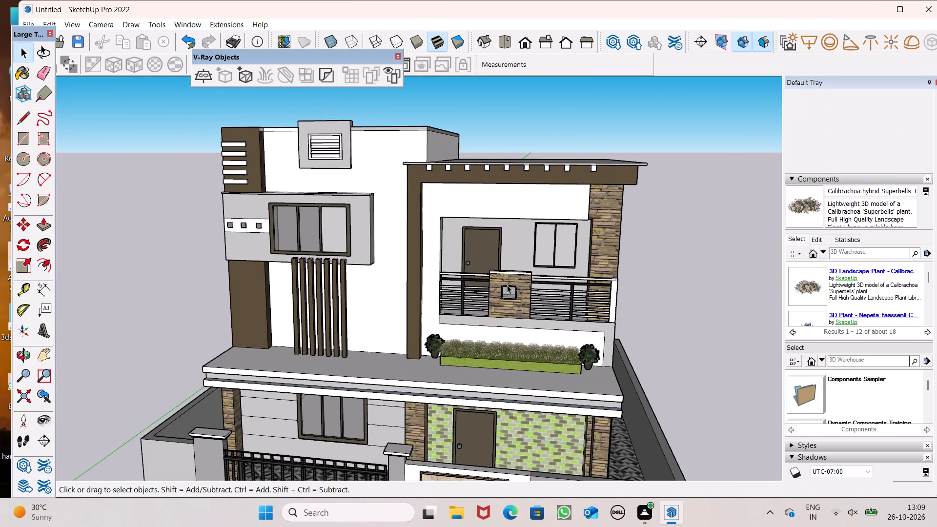
scroll(493, 310, "down", 3)
middle_click_drag(531, 350, 613, 305)
scroll(613, 304, "up", 3)
scroll(450, 240, "down", 4)
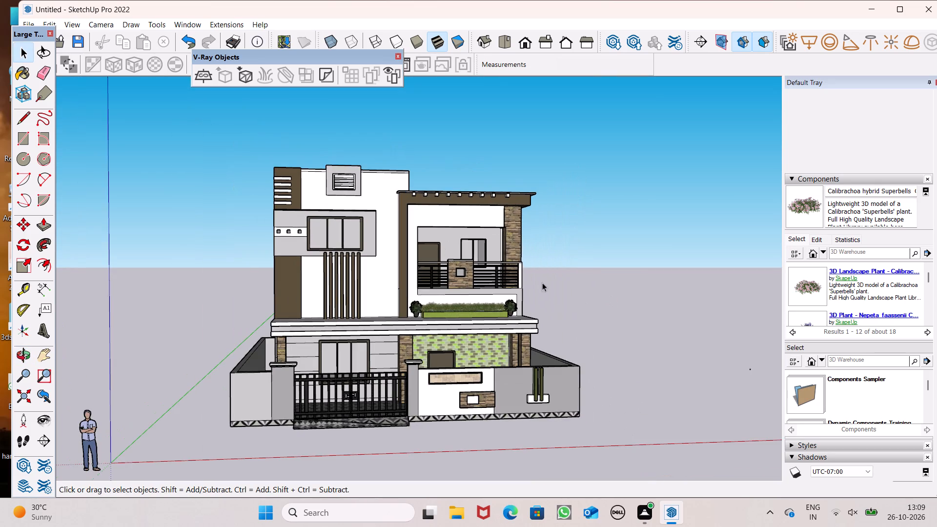
middle_click_drag(542, 282, 522, 282)
scroll(519, 280, "up", 3)
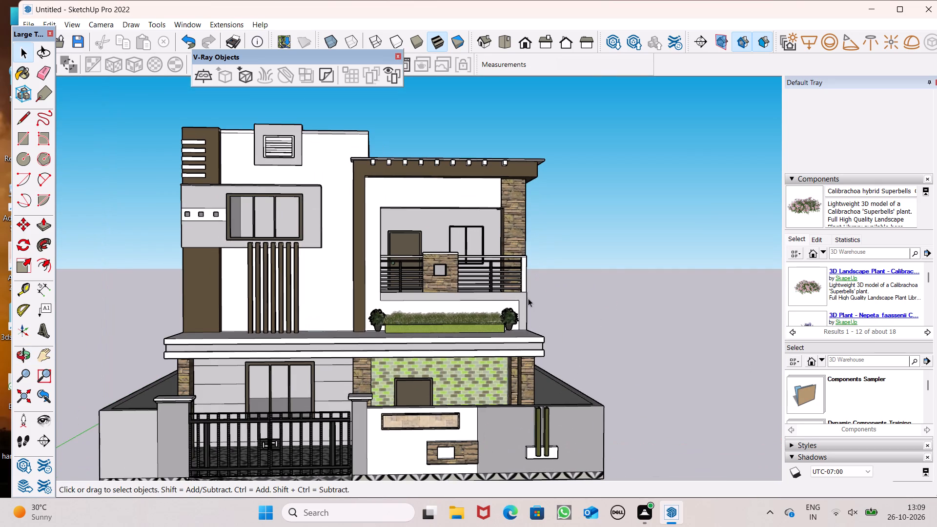
scroll(528, 298, "down", 1)
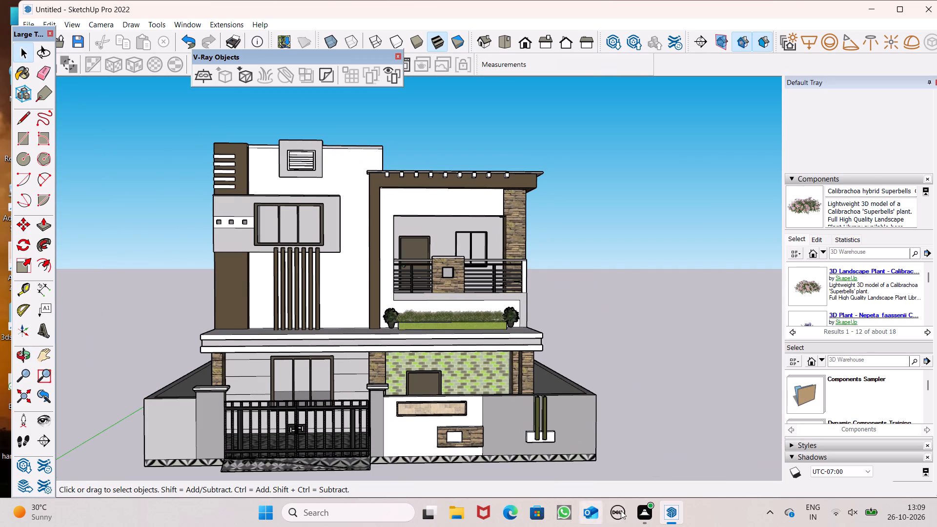
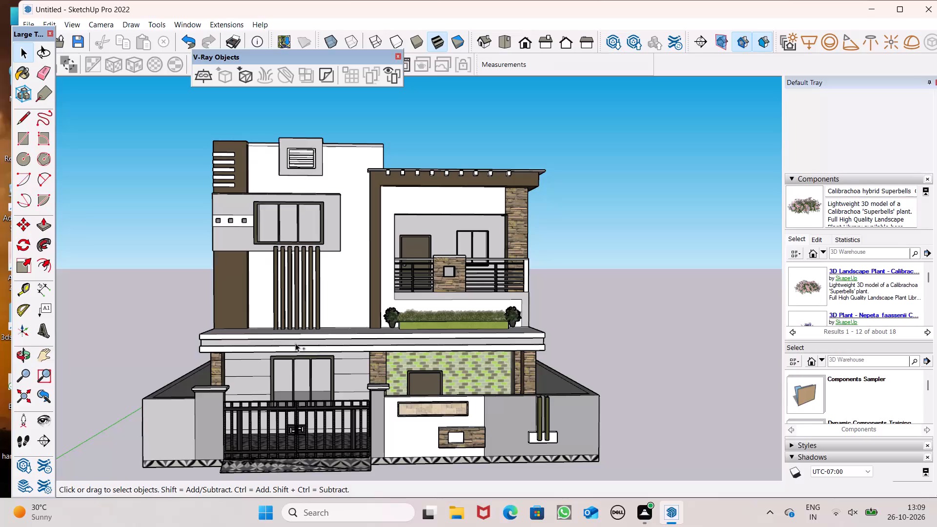
Save the model in the Documents folder as a SketchUp model named "Modern G+1 HOUSE".
key("ctrl+s")
key("BackSpace")
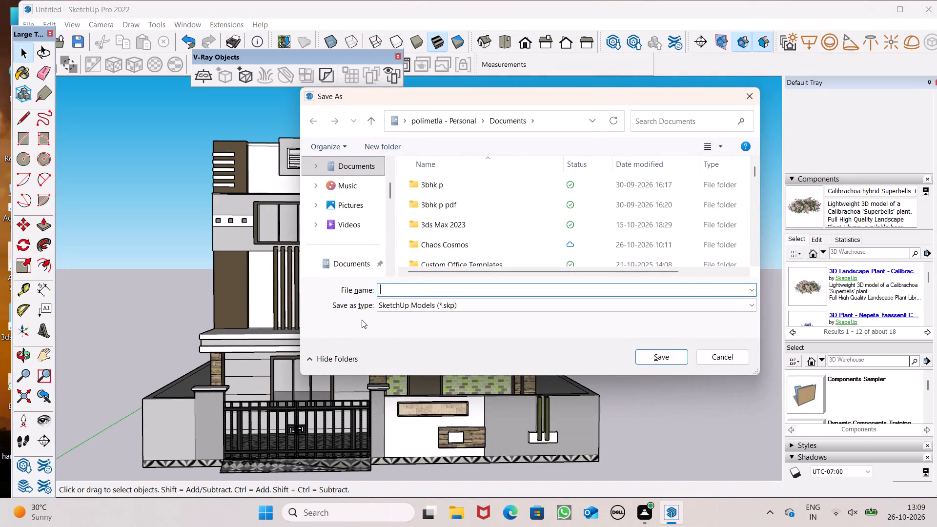
type("MODERN")
key("space")
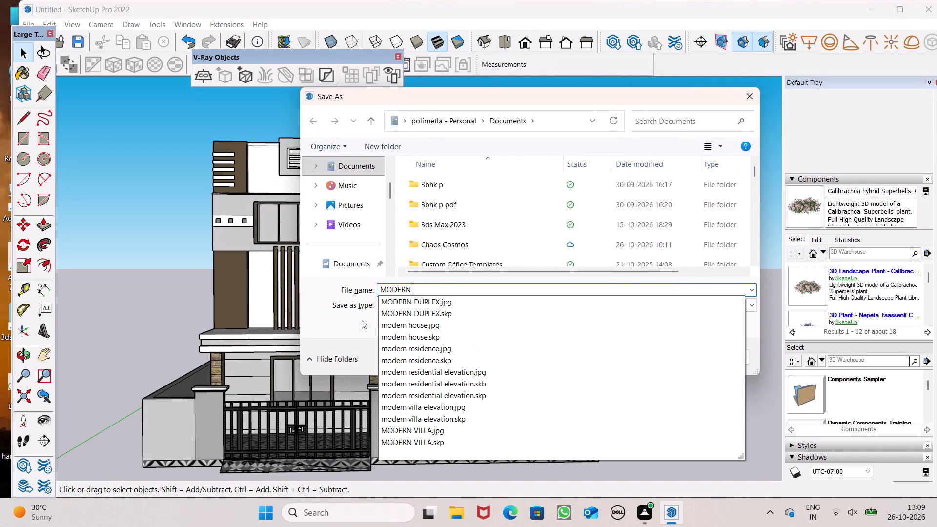
key("BackSpace")
key("BackSpace")
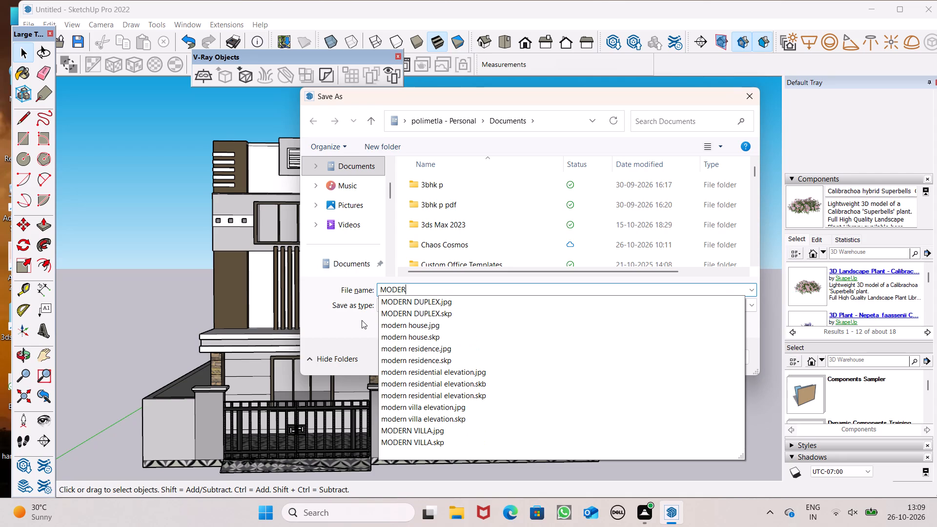
key("BackSpace")
key("BackSpace")
key("BackSpace")
key("BackSpace")
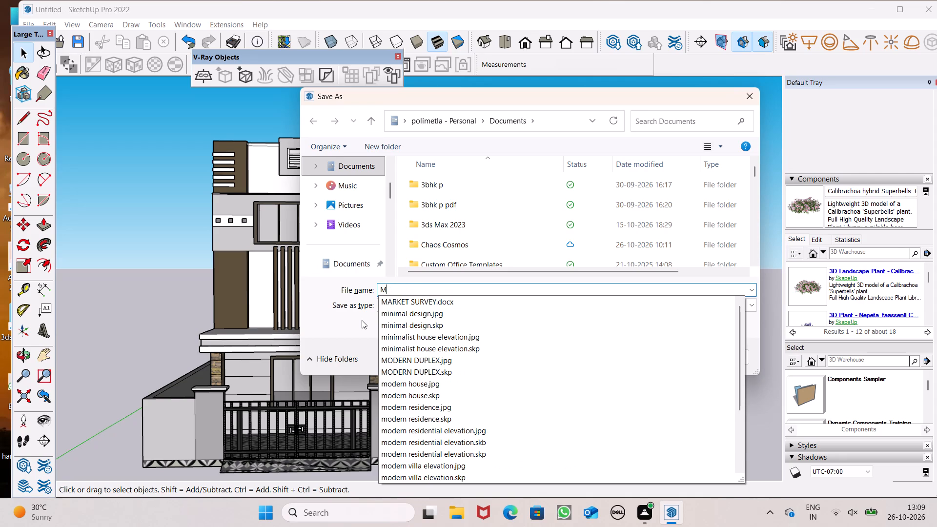
key("o")
type("ds")
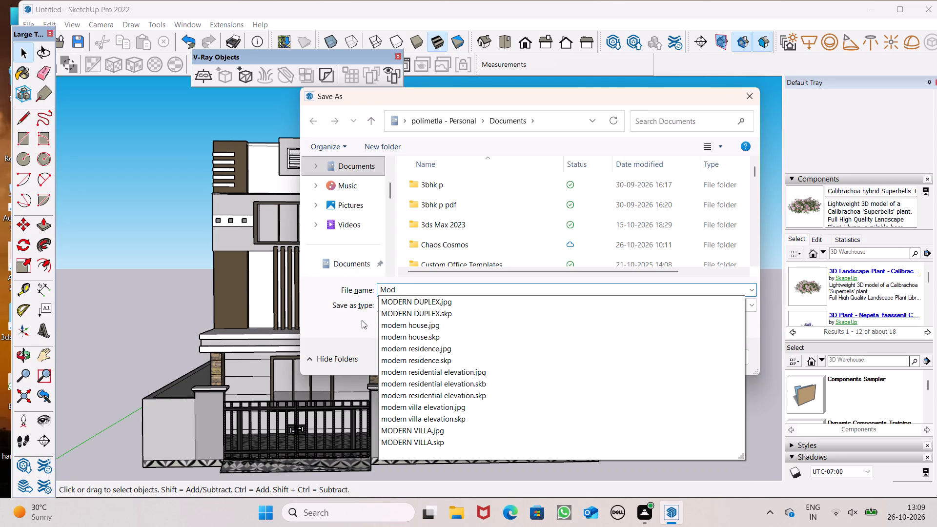
key("BackSpace")
type("ern")
key("space")
key("g")
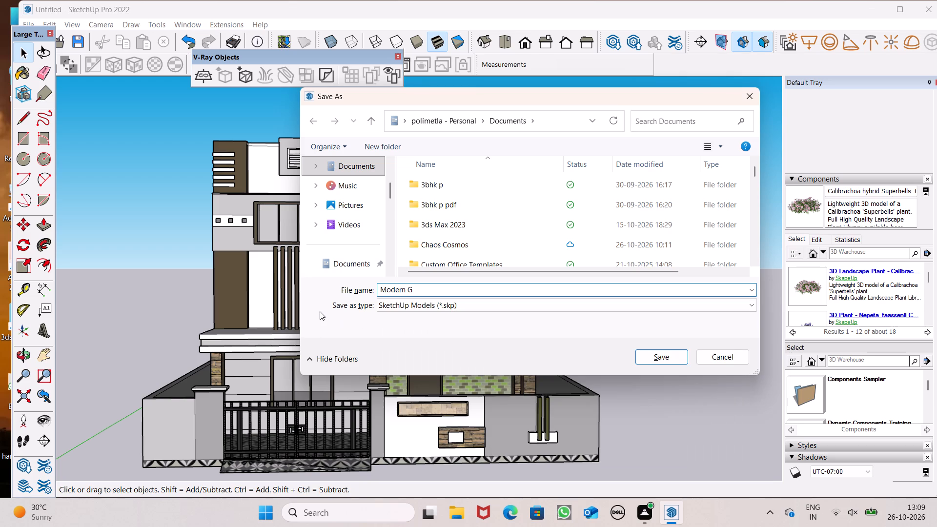
key("shift+plus")
key("1")
key("space")
type("HOUSE")
key("Return")
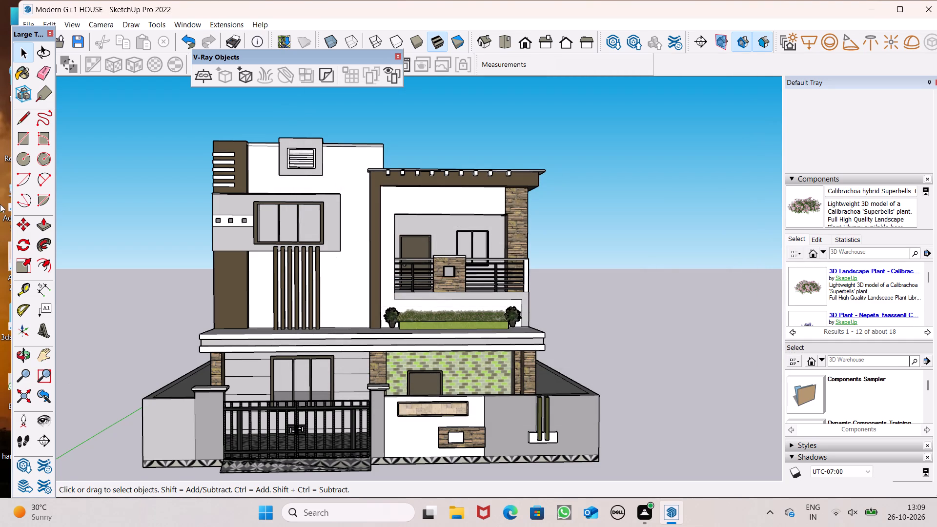
Export the front view of the house as a 2D JPEG image named "Modern G+1 HOUSE" in Documents.
left_click(30, 21)
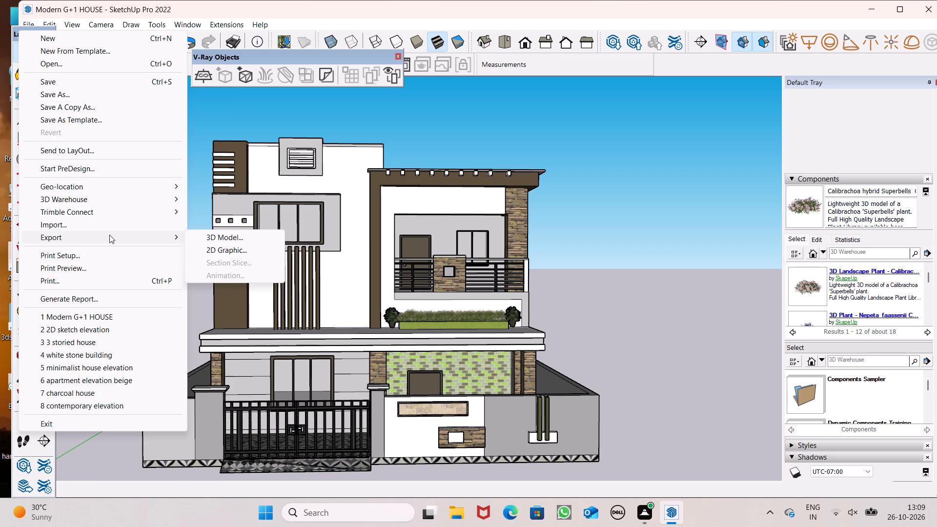
left_click(222, 249)
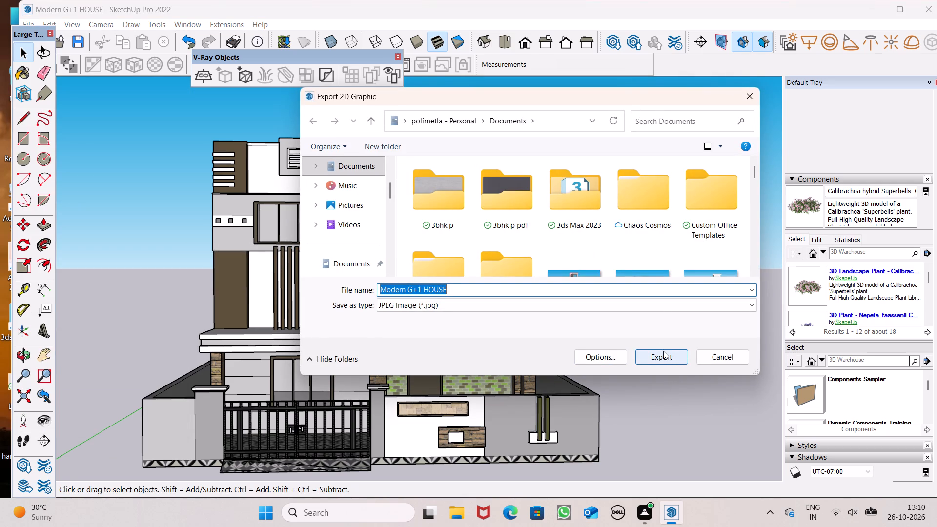
left_click(663, 351)
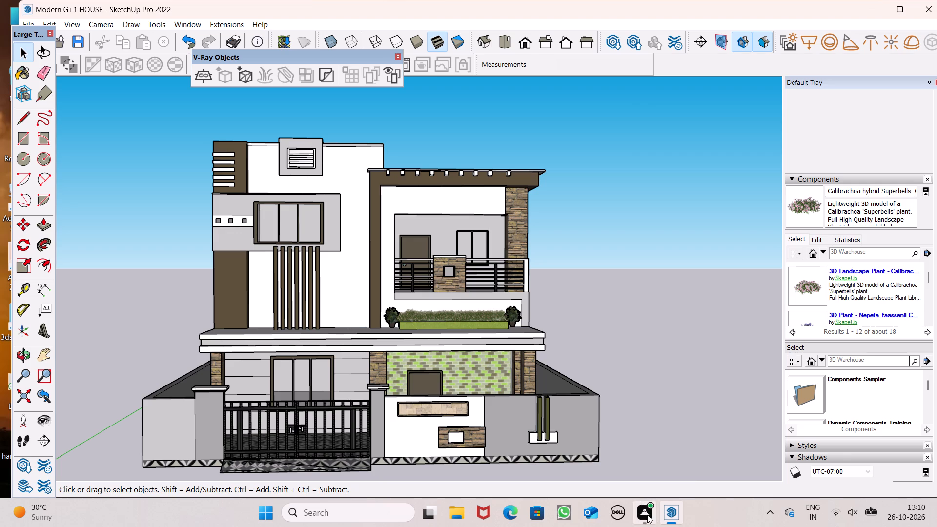